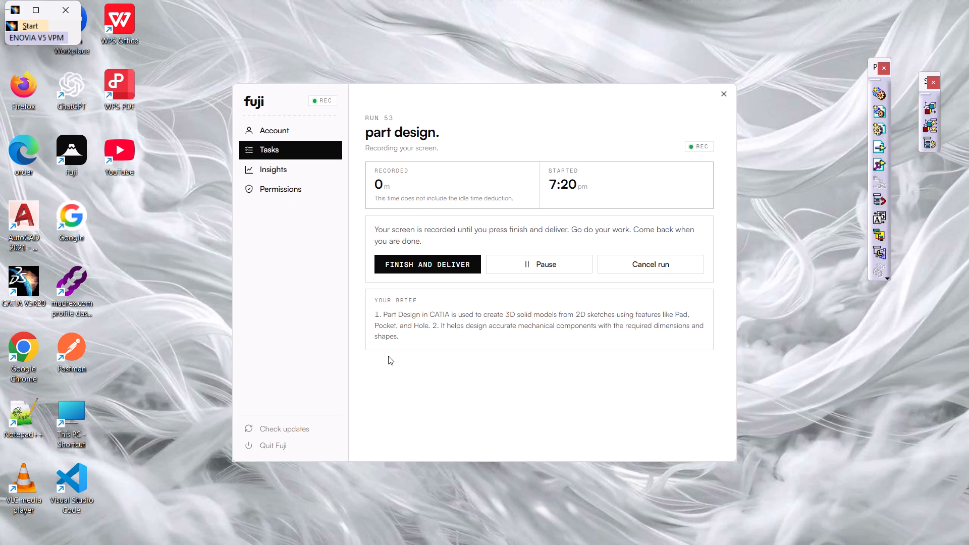
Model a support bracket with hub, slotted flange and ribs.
Create a new document of type Part.
click(27, 5)
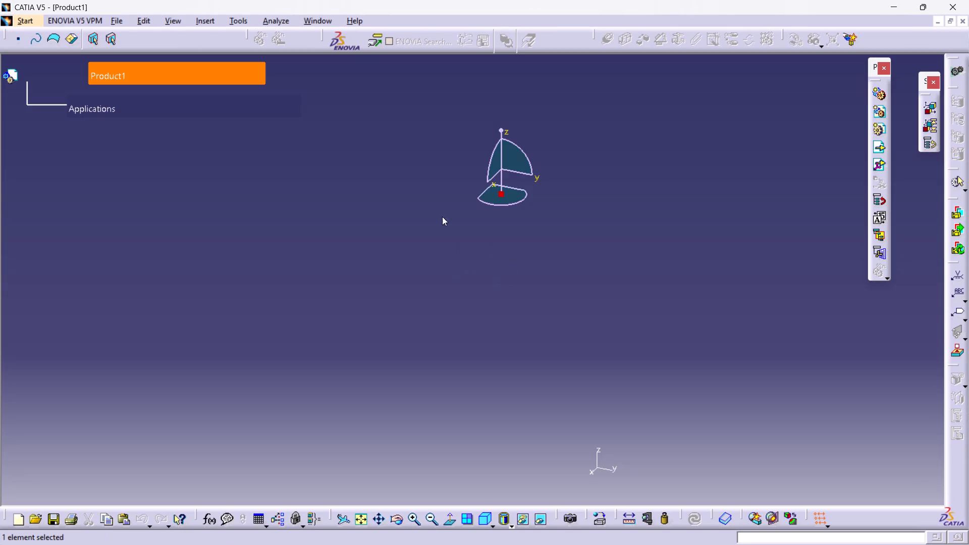
click(117, 20)
click(167, 38)
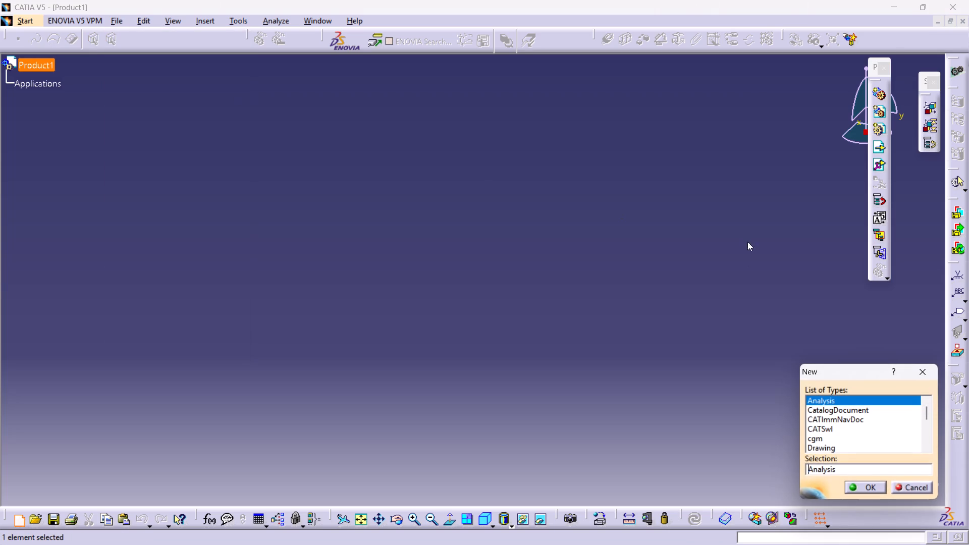
scroll(840, 443, down, 1)
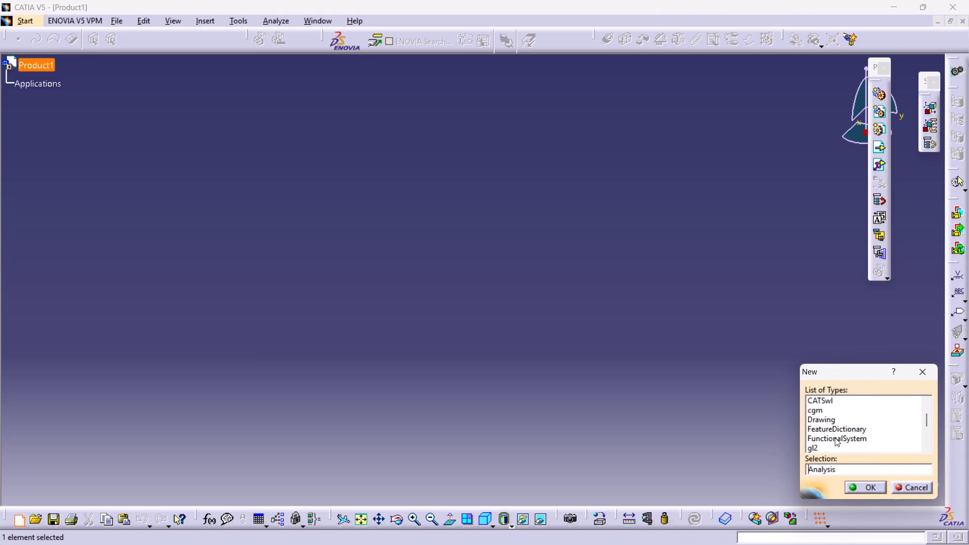
scroll(814, 416, down, 4)
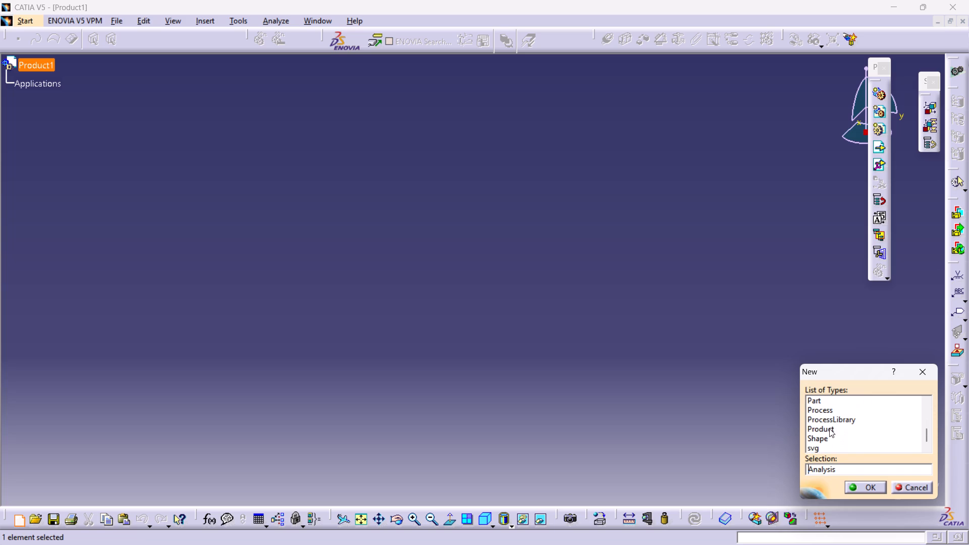
click(822, 400)
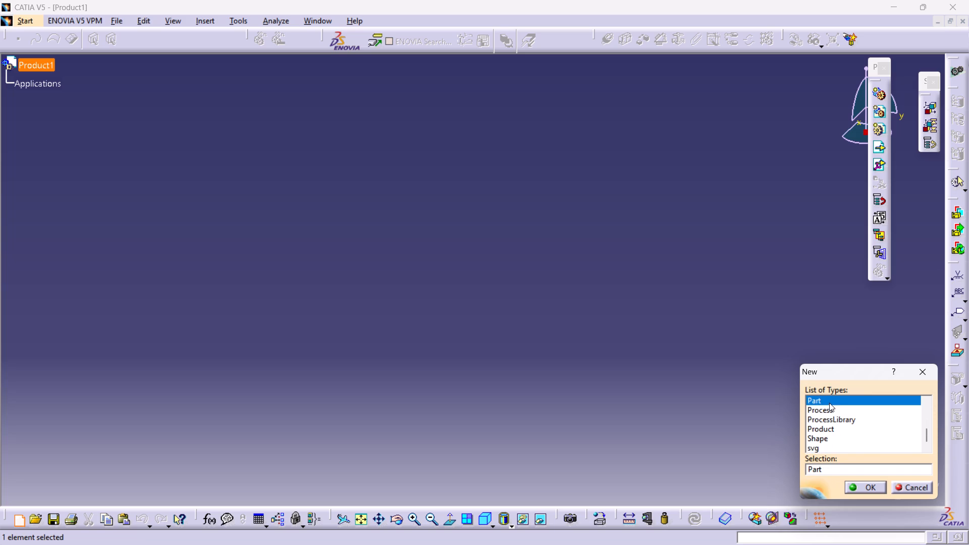
double_click(829, 403)
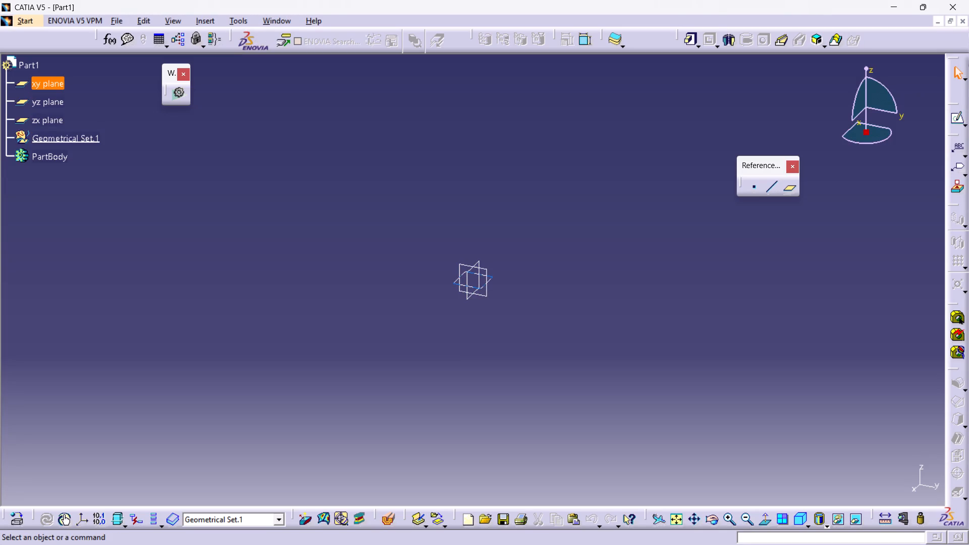
Open the part's product properties, select the part number text, and close the properties.
right_click(27, 67)
double_click(78, 123)
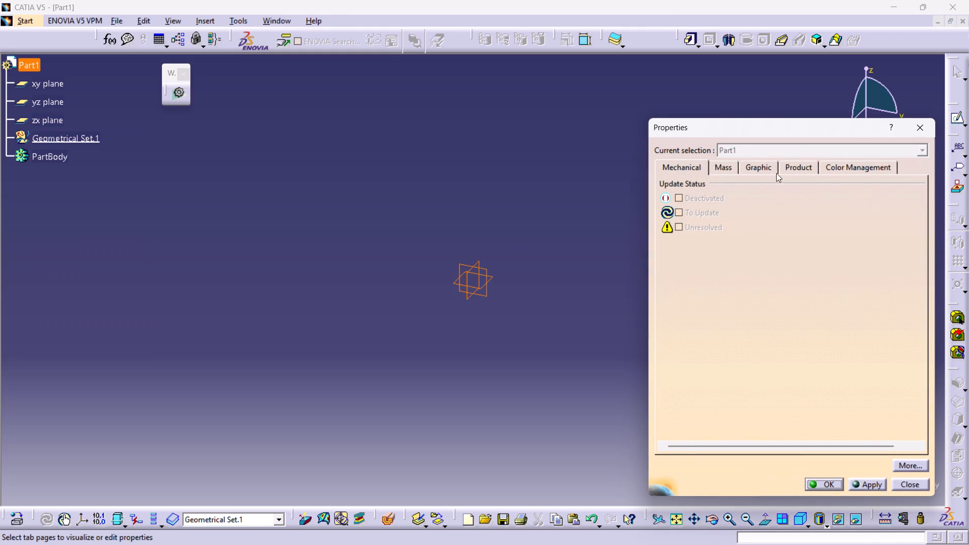
click(795, 169)
double_click(763, 265)
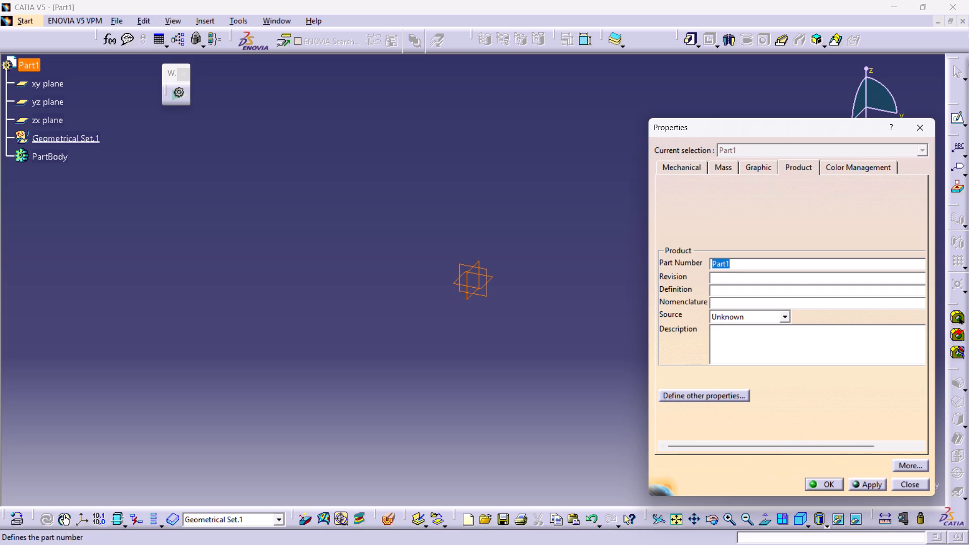
click(828, 480)
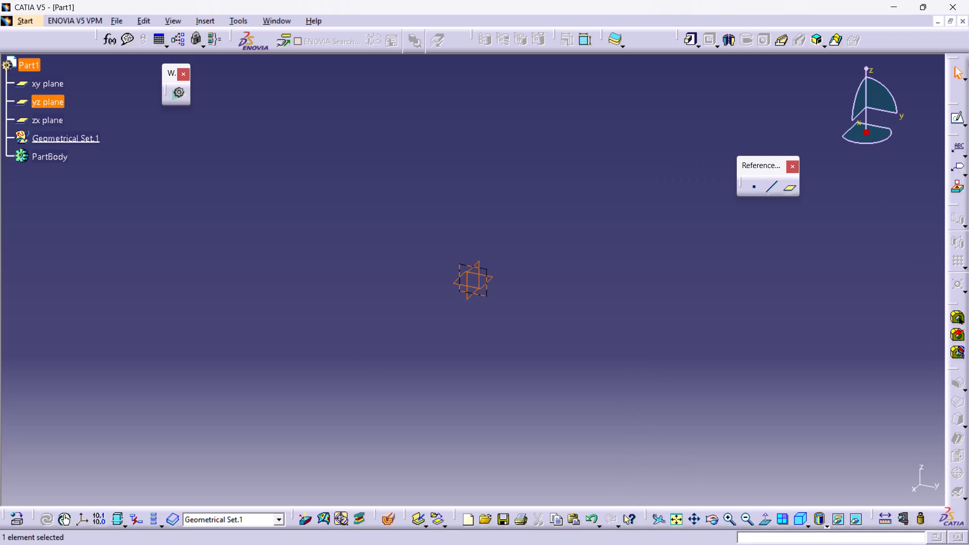
Open a new sketch on the yz plane.
click(507, 234)
click(487, 272)
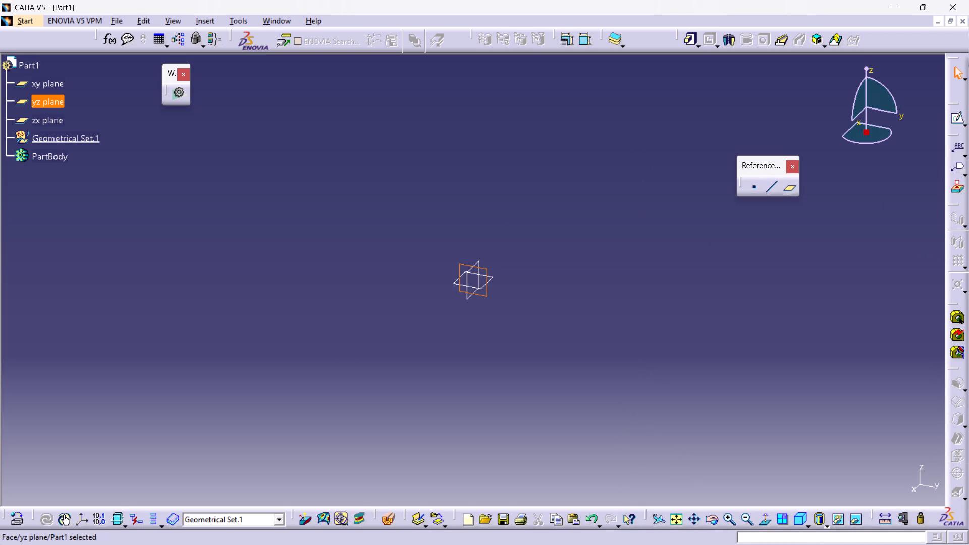
click(949, 120)
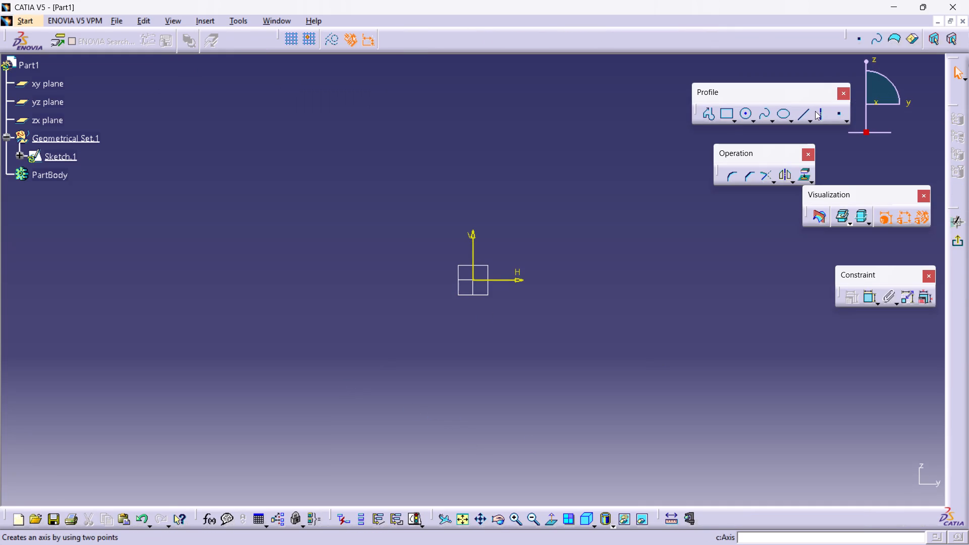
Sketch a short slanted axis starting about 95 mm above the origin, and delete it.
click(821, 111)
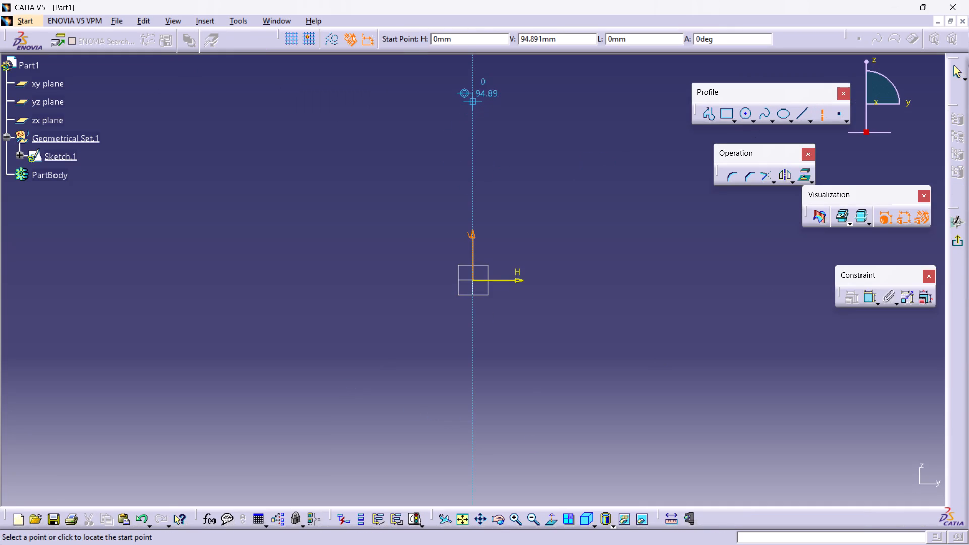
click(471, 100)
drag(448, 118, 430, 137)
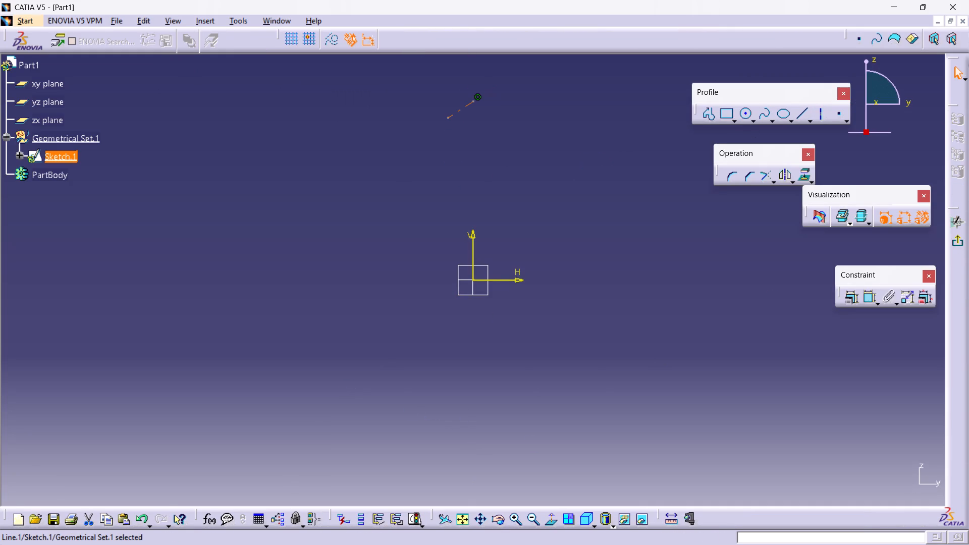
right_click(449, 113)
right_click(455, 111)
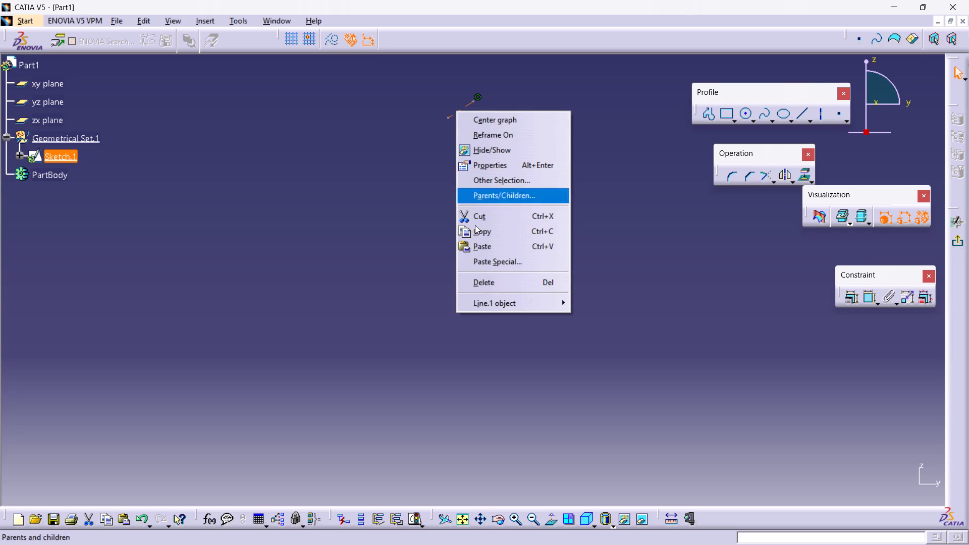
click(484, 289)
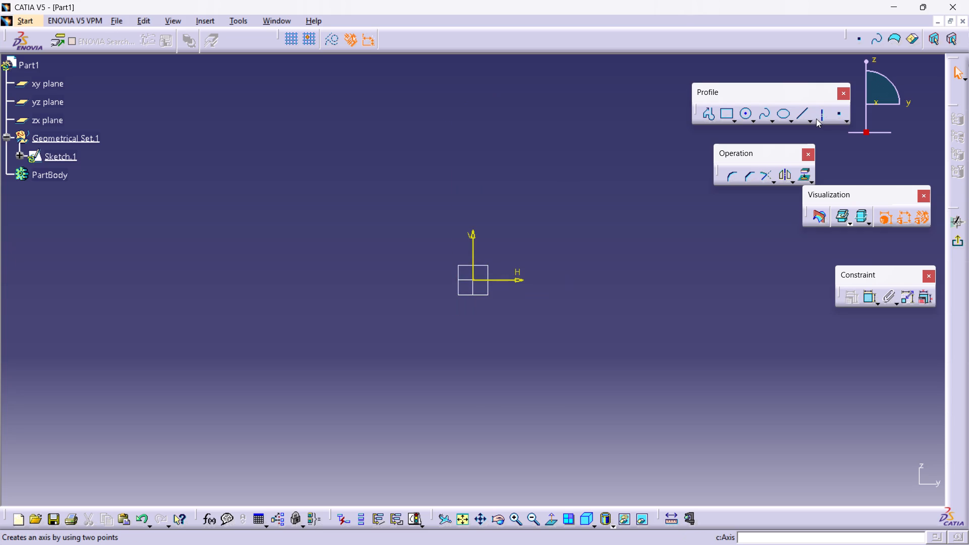
Sketch a vertical axis about 217 mm long through the sketch origin.
click(816, 119)
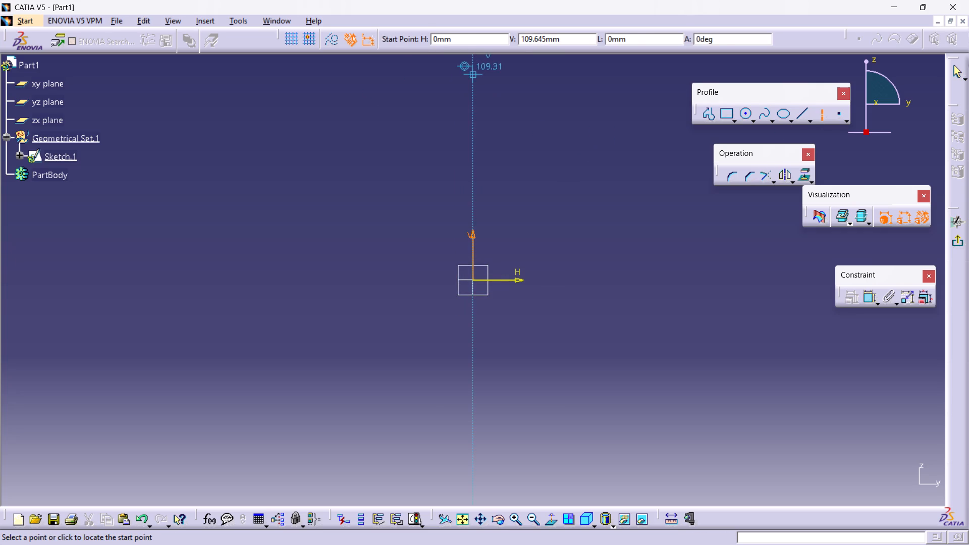
click(470, 74)
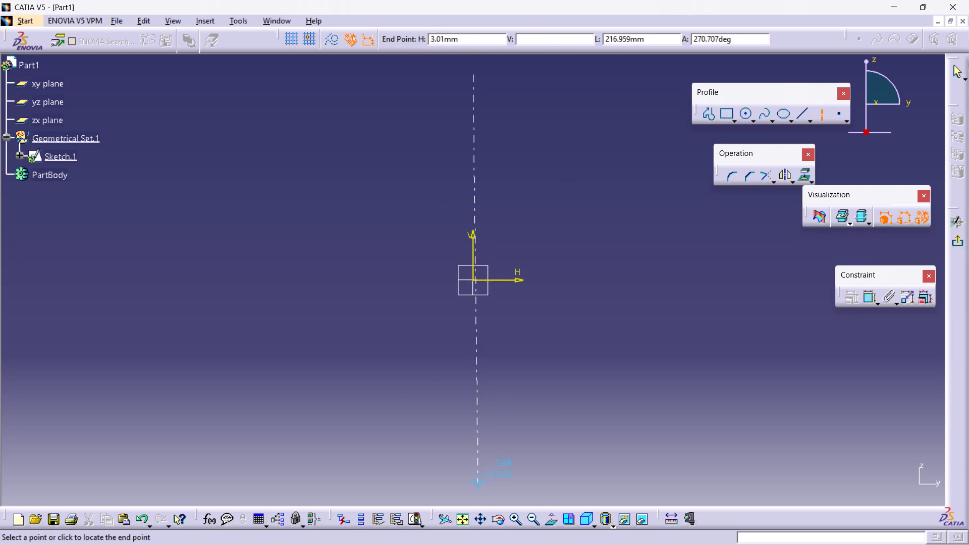
double_click(471, 486)
click(598, 404)
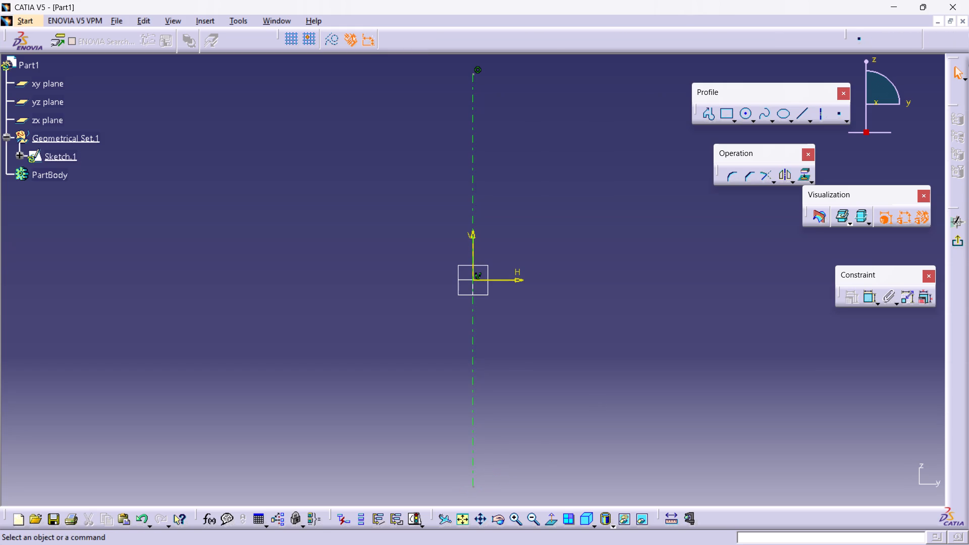
Sketch a horizontal axis about 364 mm long through the sketch origin.
double_click(822, 119)
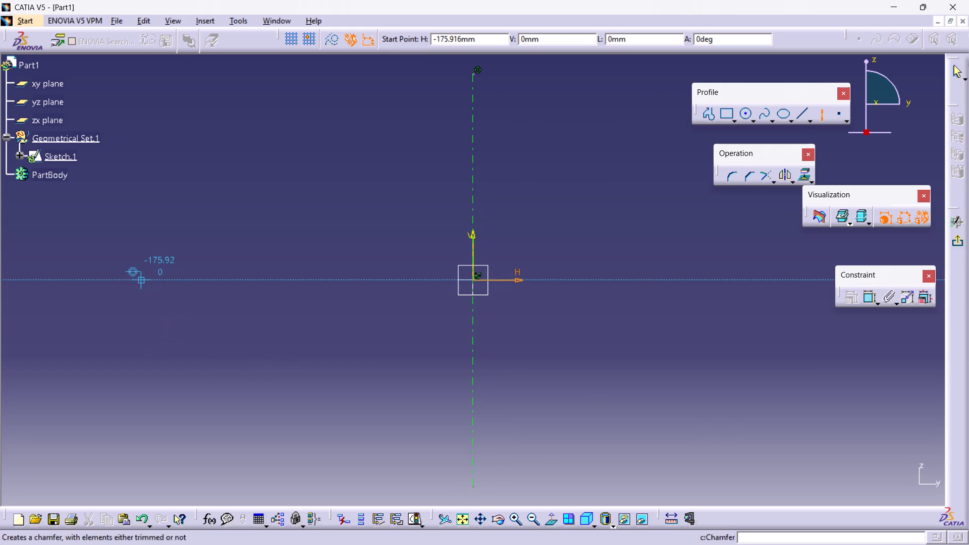
click(133, 280)
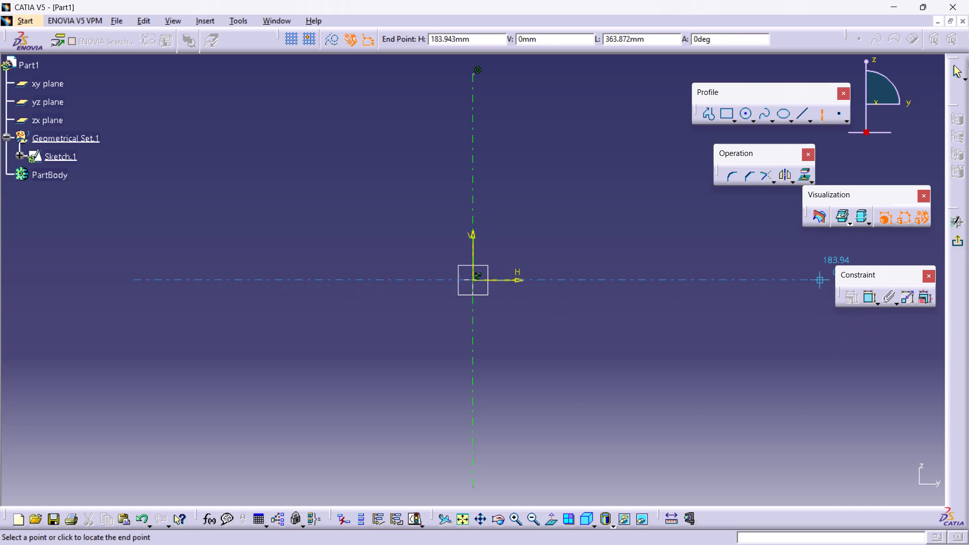
click(820, 280)
click(800, 339)
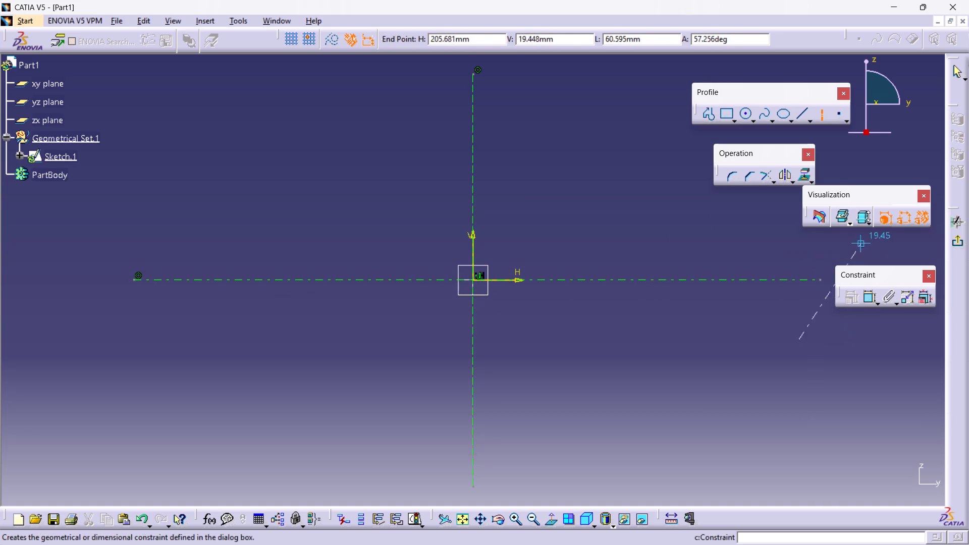
click(826, 119)
Sketch two circles centred on the horizontal axis: a small one about 132 mm along positive H and a larger one on the negative side.
middle_drag(565, 256, 614, 292)
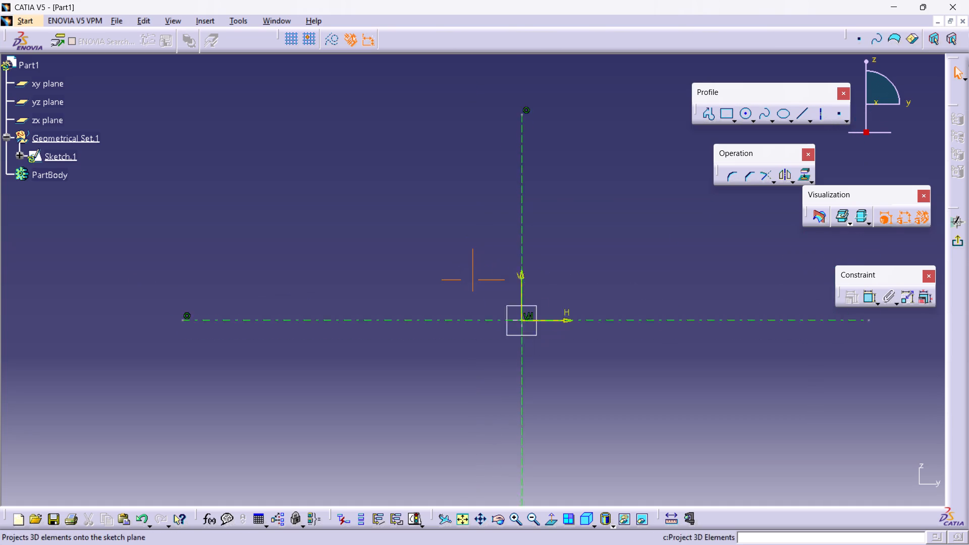
middle_drag(614, 292, 596, 232)
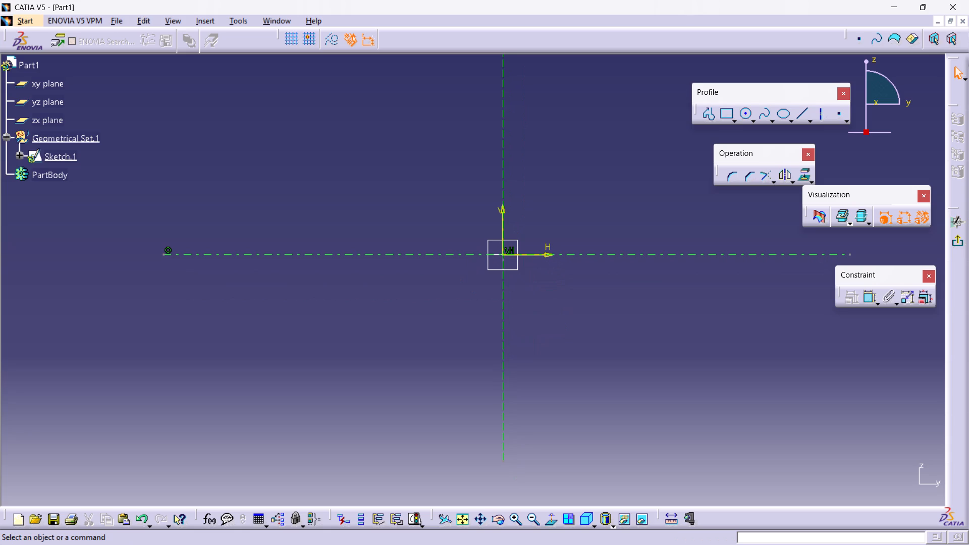
click(747, 116)
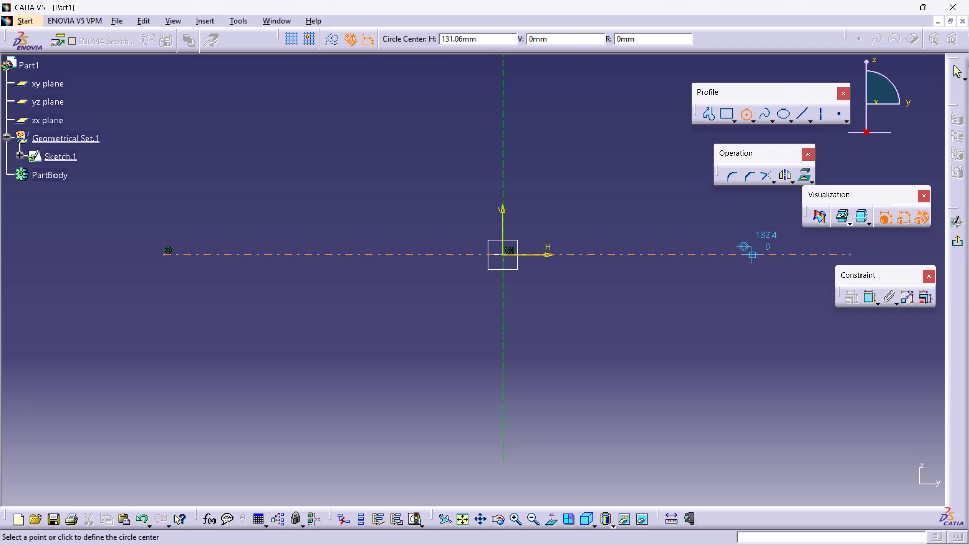
click(753, 254)
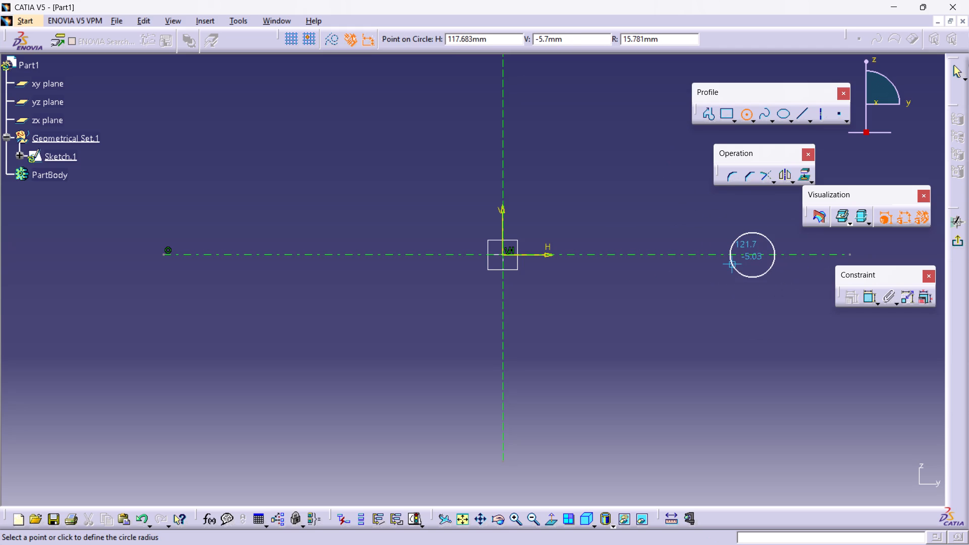
click(733, 264)
click(744, 110)
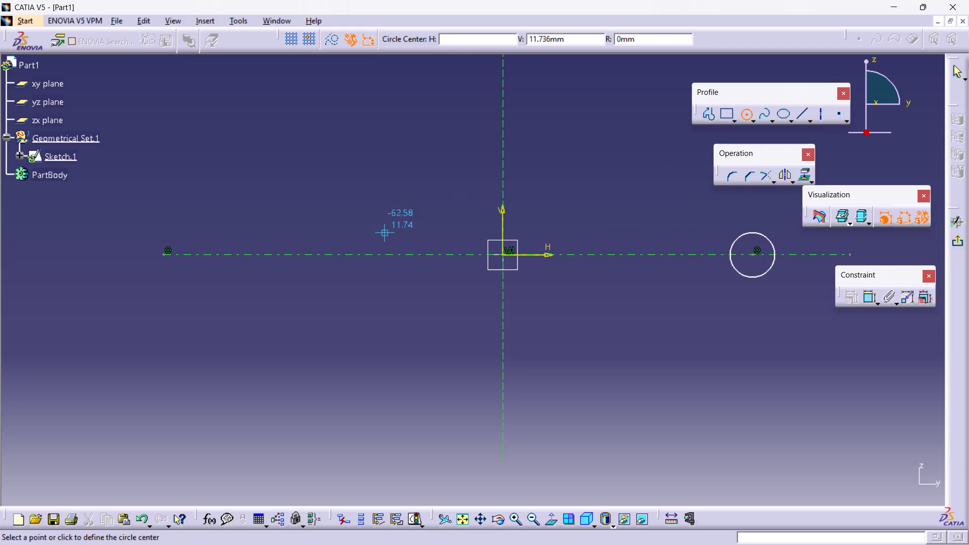
click(263, 256)
click(285, 223)
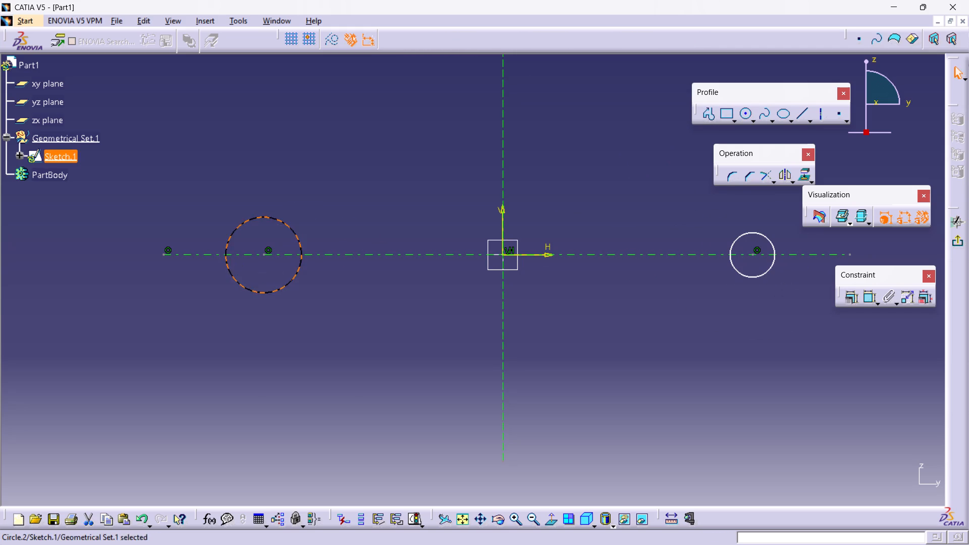
click(348, 223)
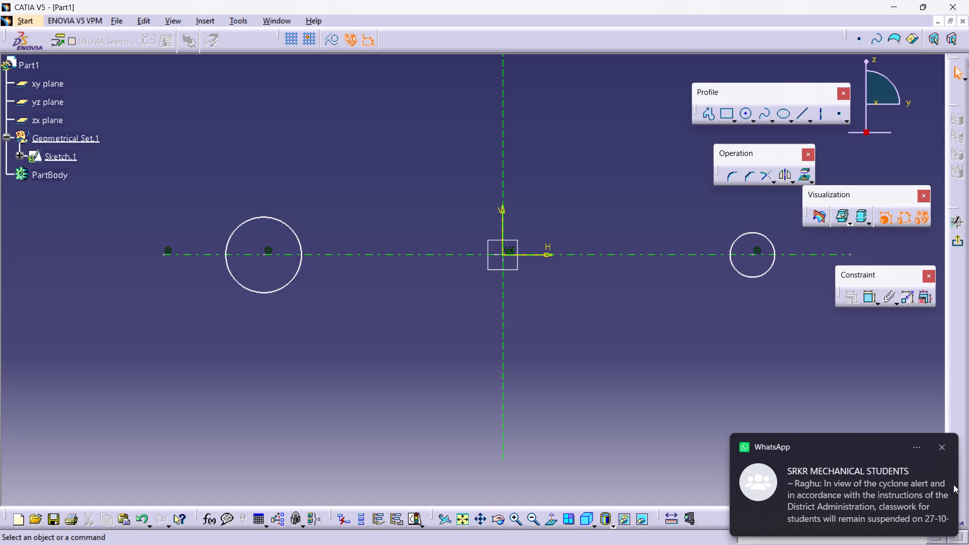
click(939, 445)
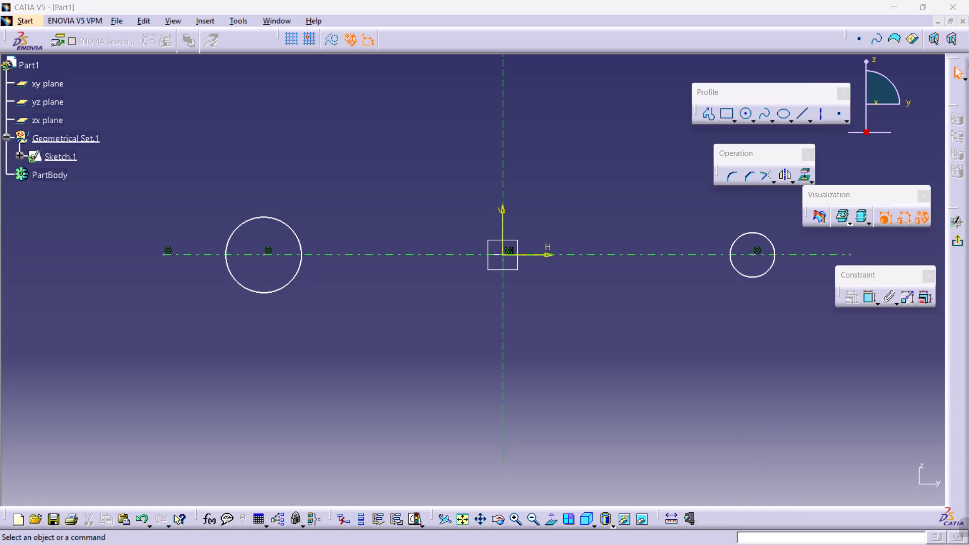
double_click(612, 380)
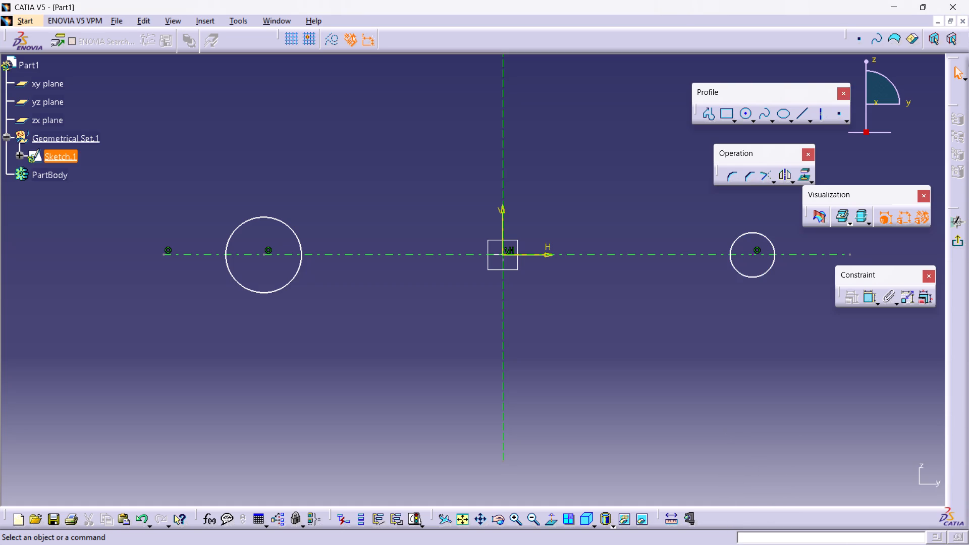
Constrain the two circle centres with Symmetry about the vertical axis.
click(751, 254)
ctrl+click(265, 254)
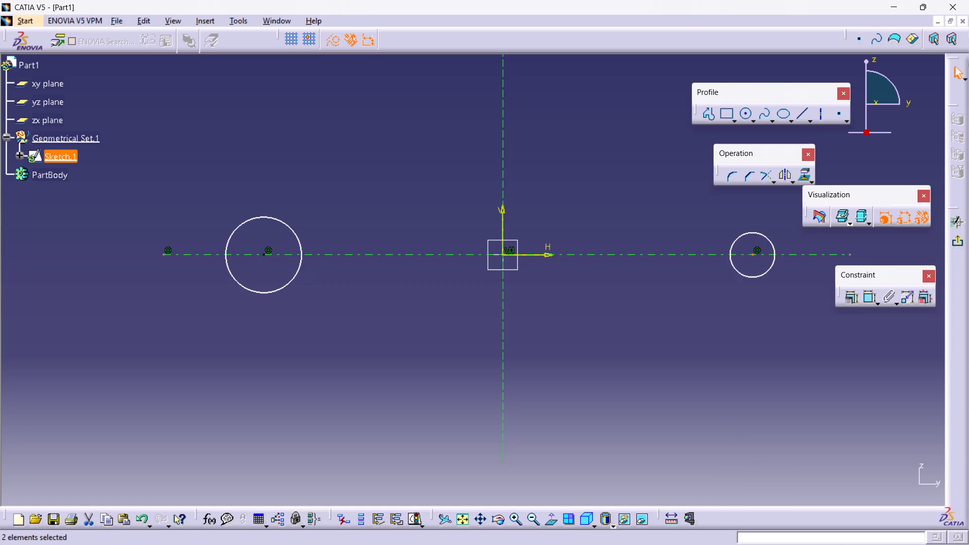
ctrl+click(502, 316)
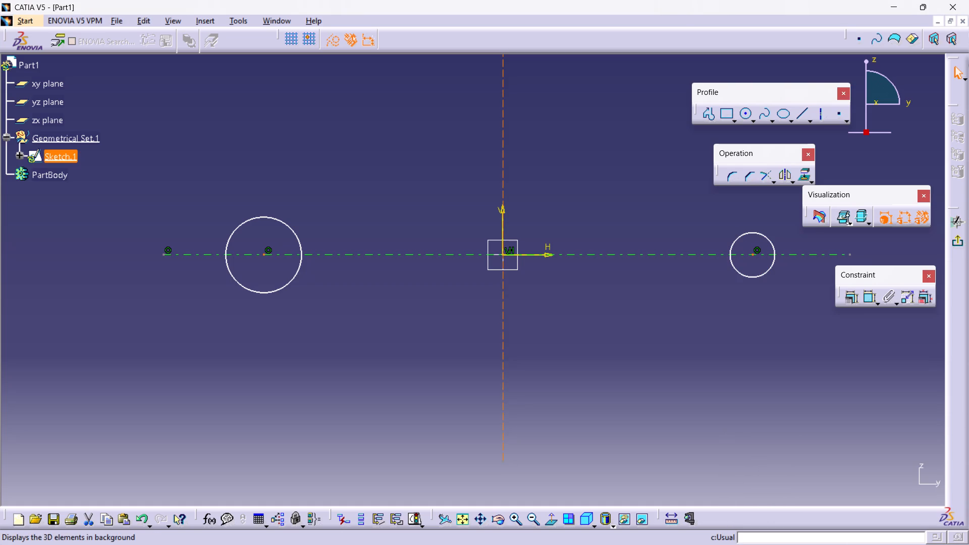
click(849, 301)
click(833, 439)
click(860, 486)
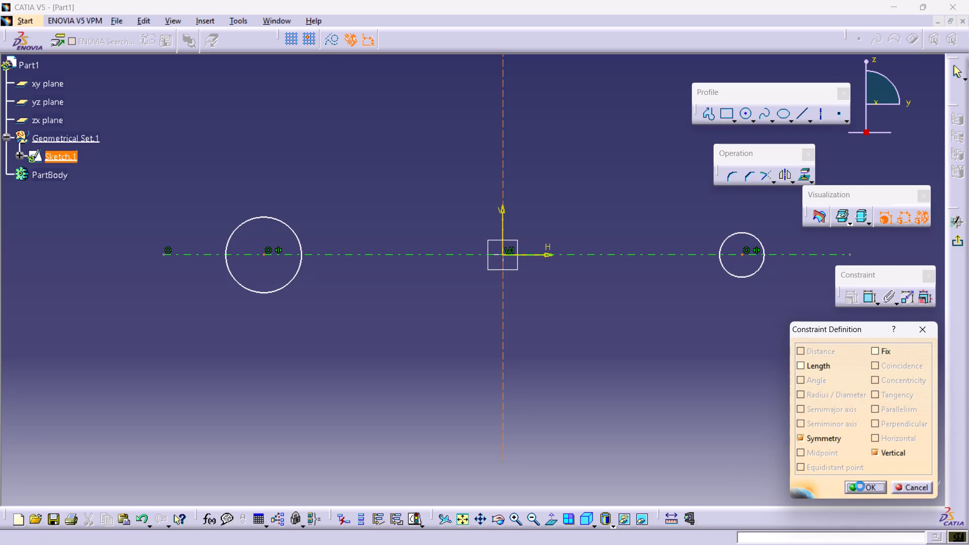
click(699, 430)
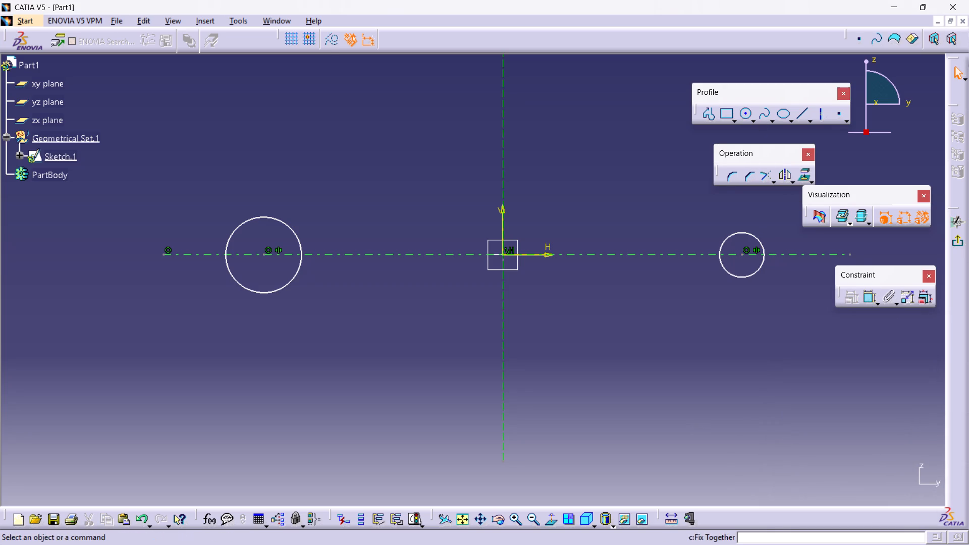
Dimension the horizontal distance between the two circle centres above the profile and set it to 120 mm.
click(871, 298)
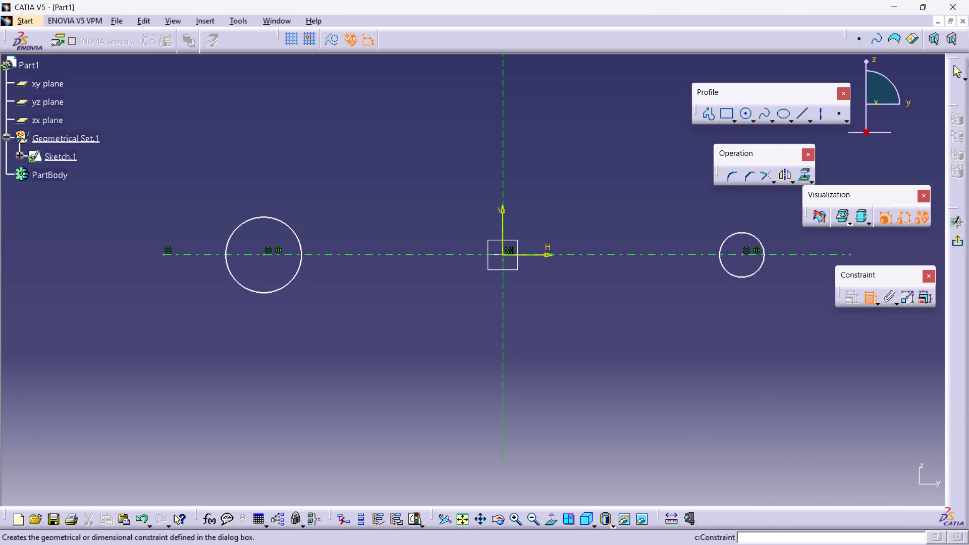
double_click(265, 252)
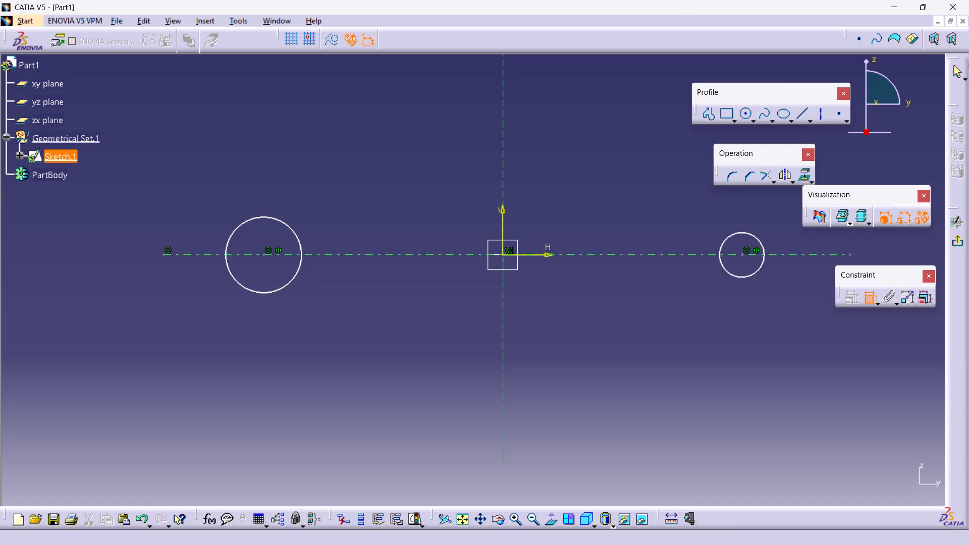
click(266, 256)
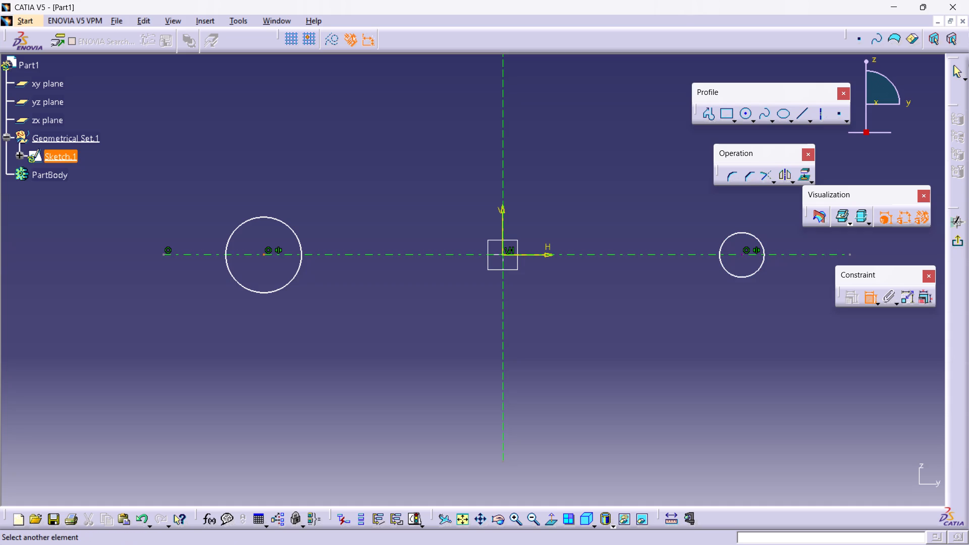
click(741, 257)
click(619, 163)
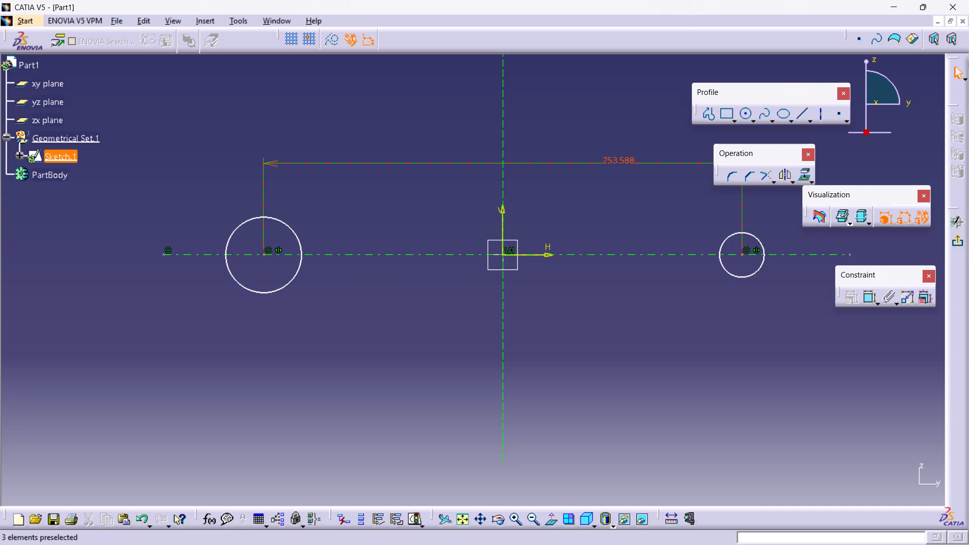
double_click(619, 156)
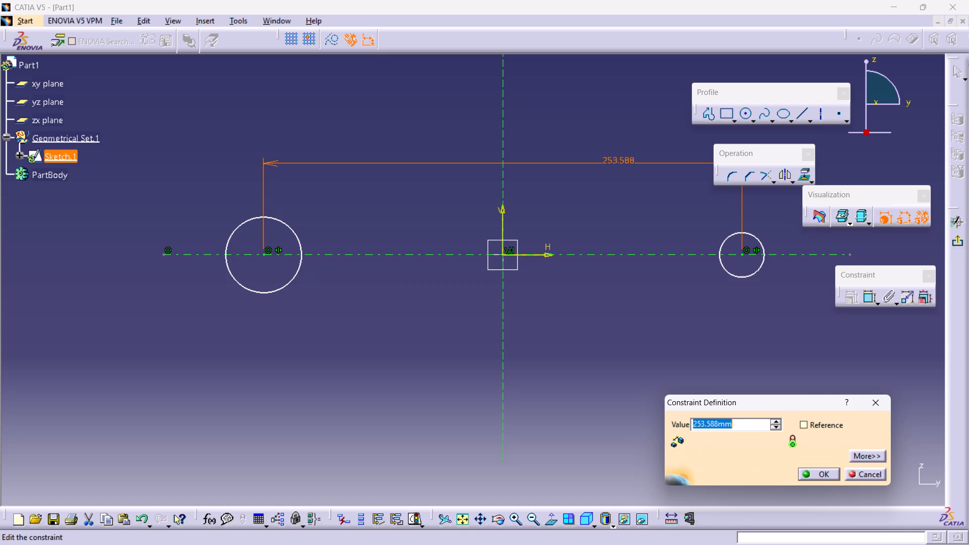
text(120)
key(Return)
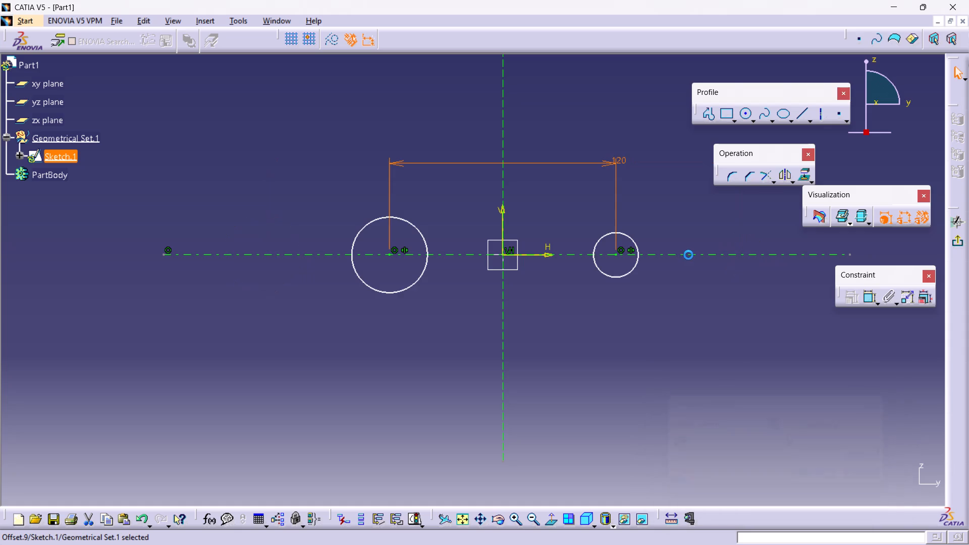
click(794, 344)
Add diameter dimensions to both circles, placing each dimension just outside its circle.
click(870, 294)
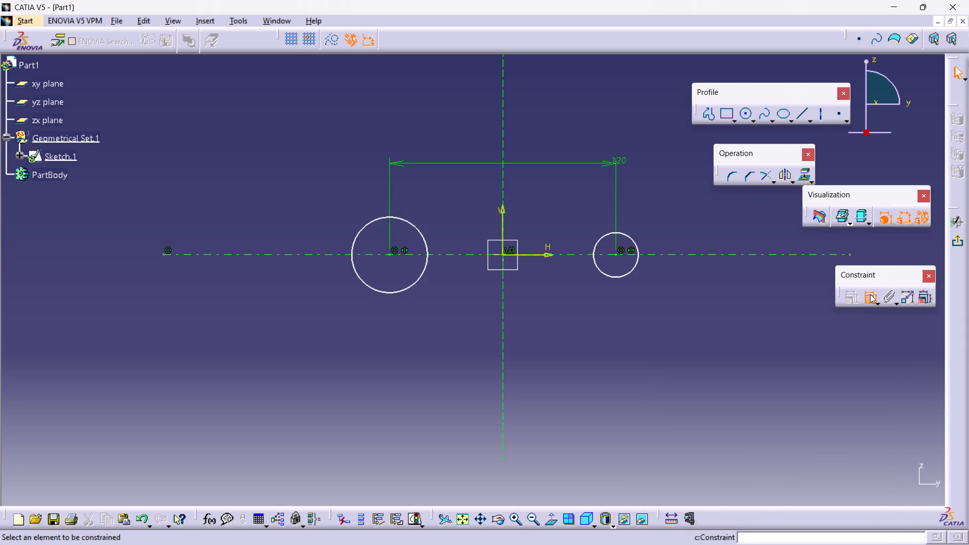
click(864, 305)
double_click(869, 305)
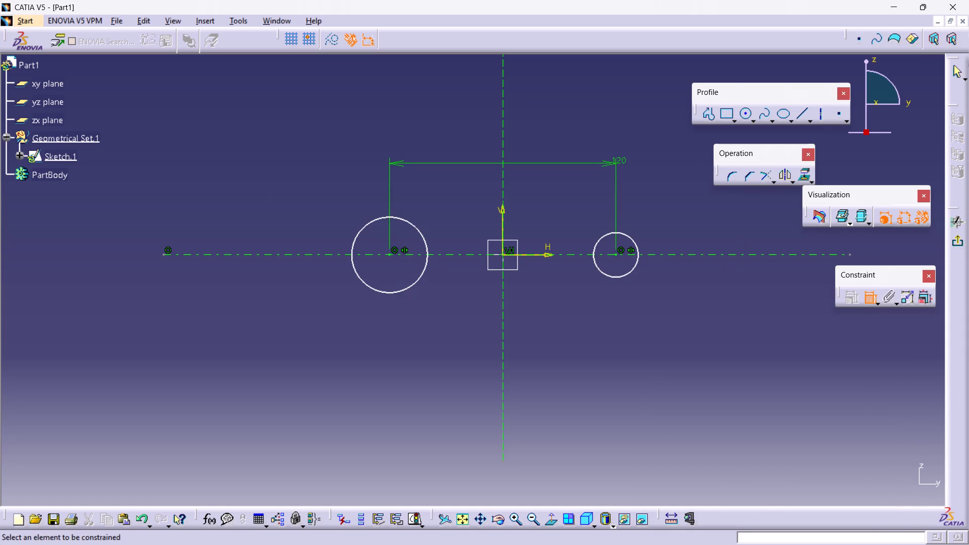
click(634, 270)
click(671, 287)
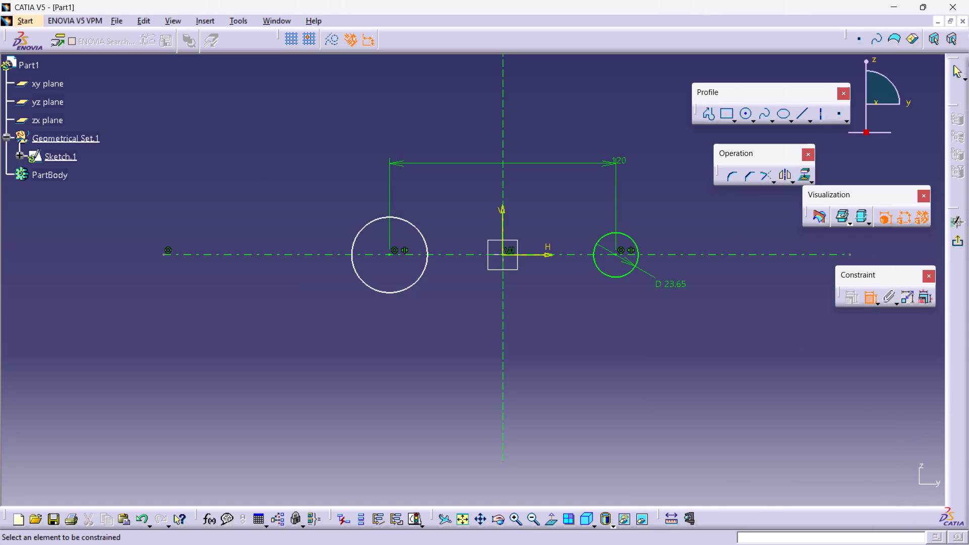
click(404, 289)
click(386, 326)
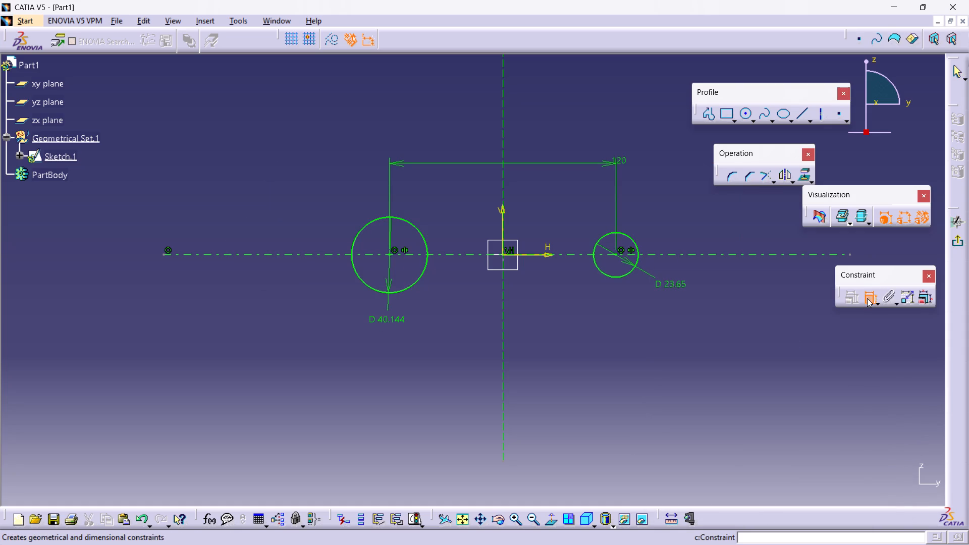
click(867, 298)
click(820, 385)
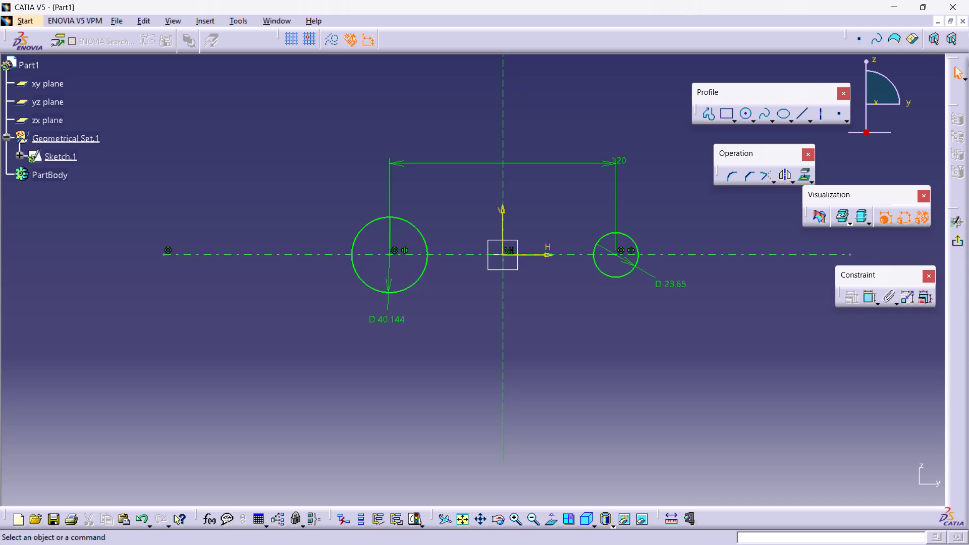
Switch the positive-H circle's dimension from diameter to Radius and set it to 7 mm.
double_click(671, 284)
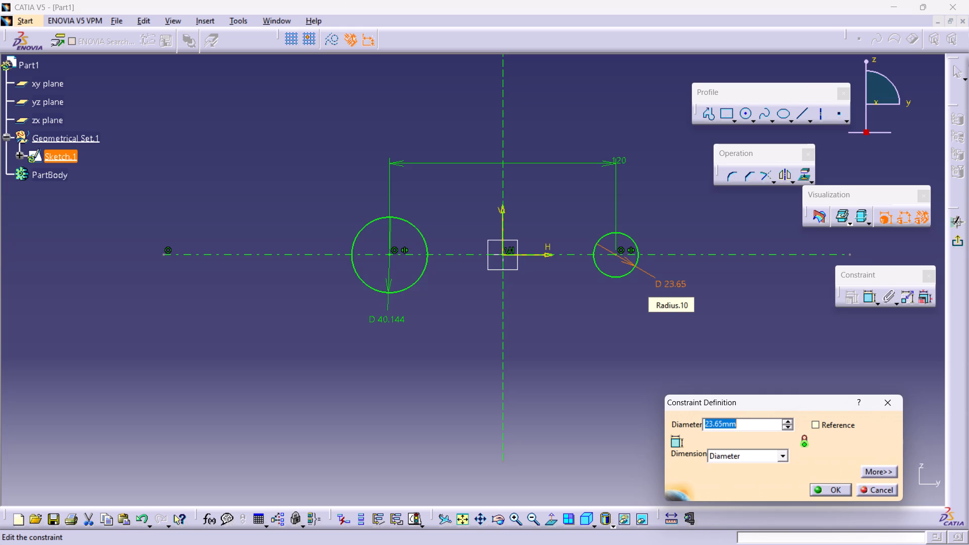
double_click(788, 454)
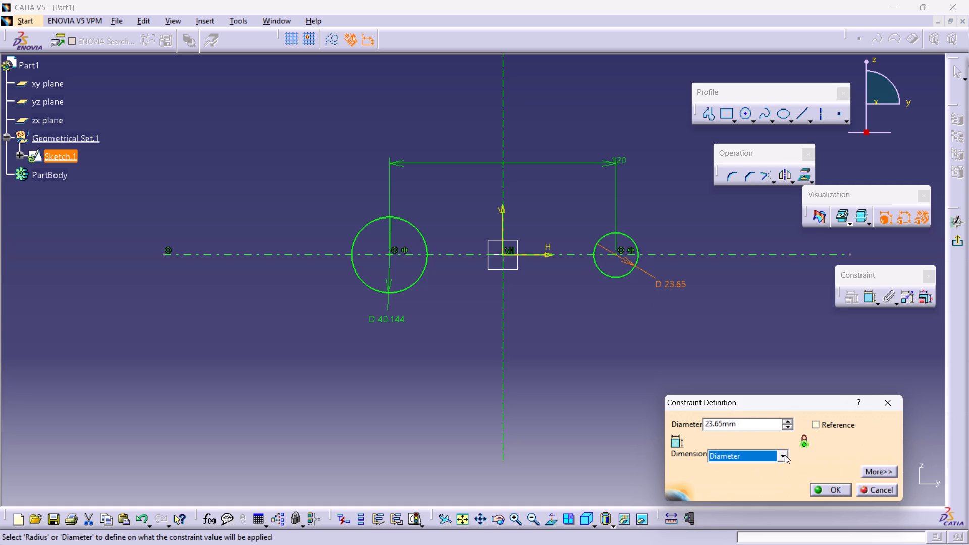
double_click(783, 456)
double_click(780, 452)
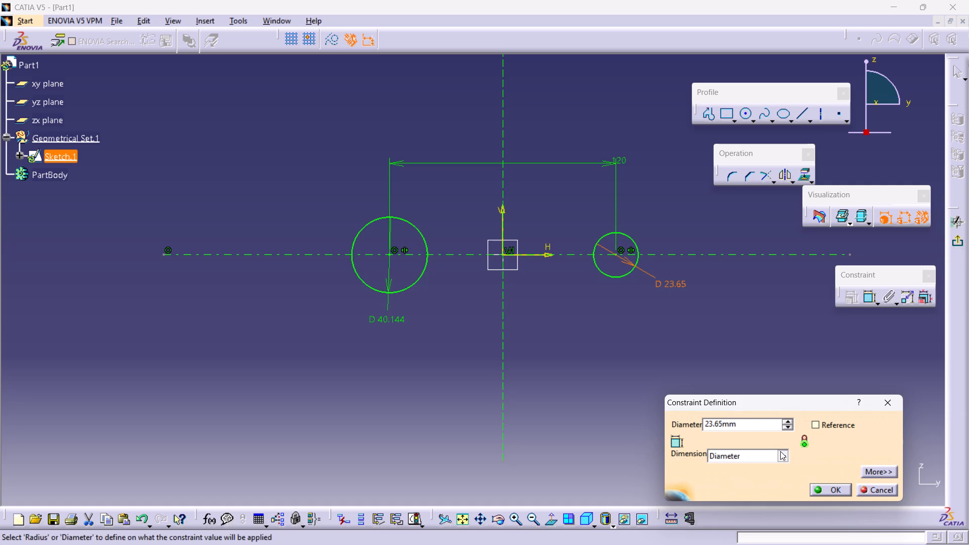
click(781, 451)
double_click(781, 464)
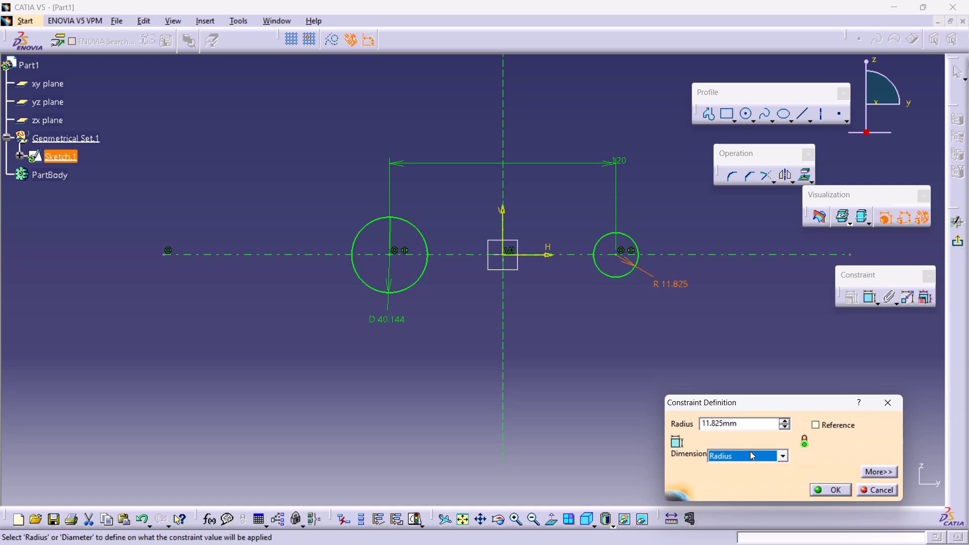
triple_click(736, 422)
click(736, 422)
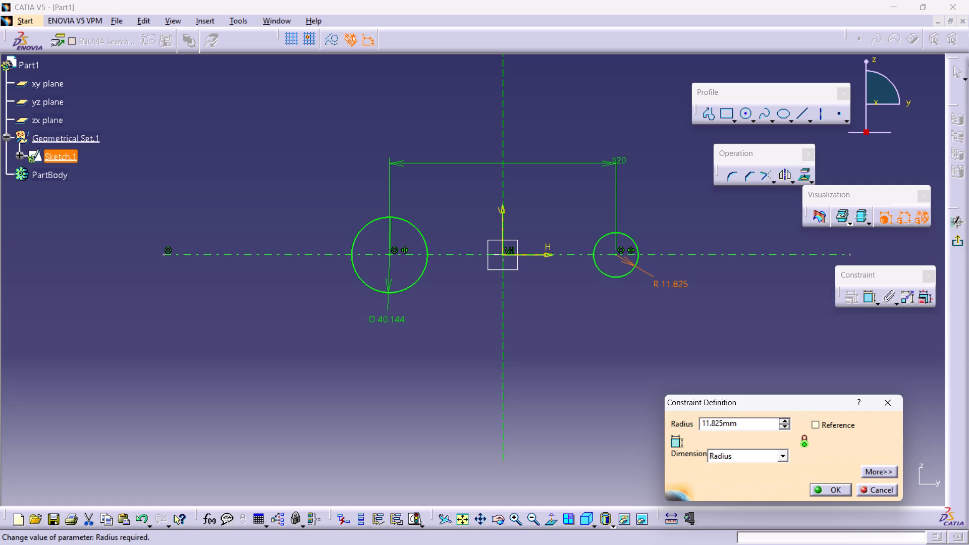
click(736, 422)
double_click(736, 422)
key(7)
key(Return)
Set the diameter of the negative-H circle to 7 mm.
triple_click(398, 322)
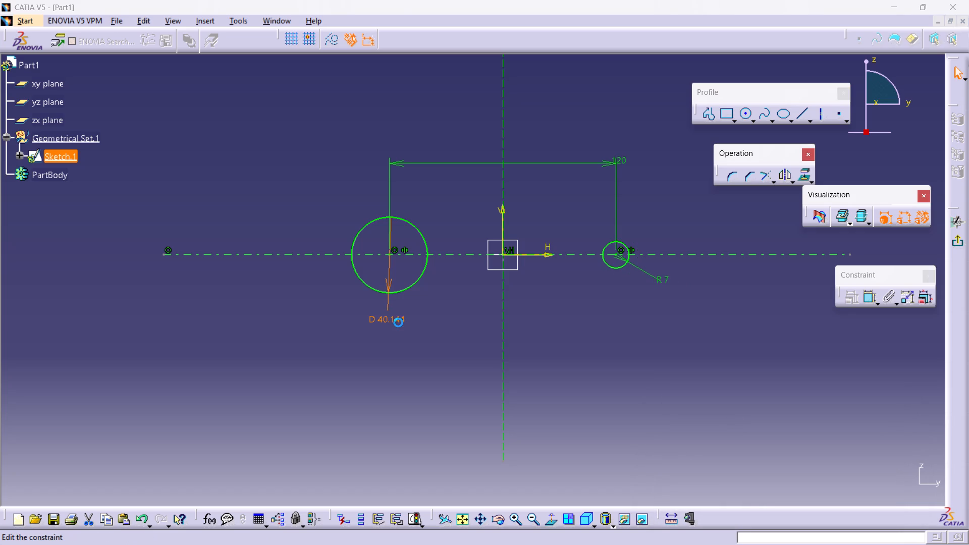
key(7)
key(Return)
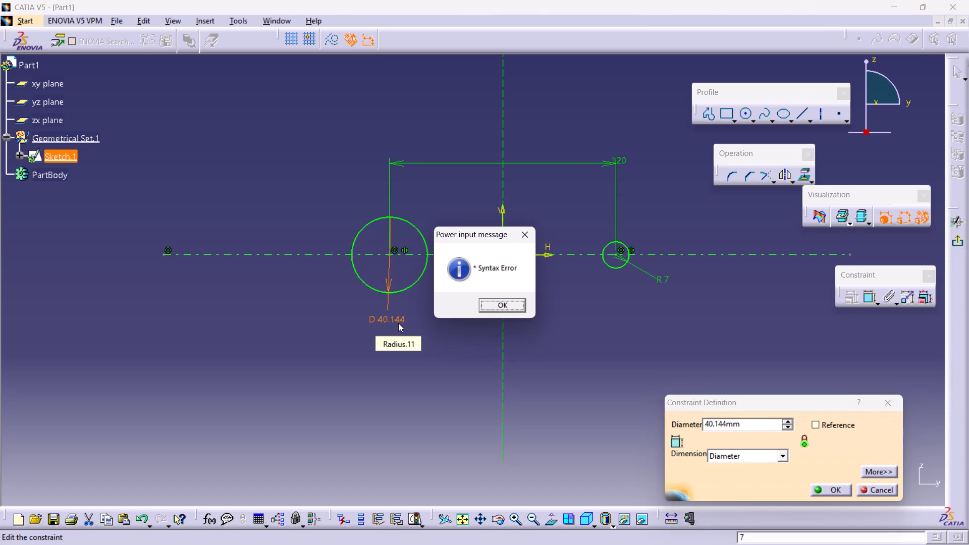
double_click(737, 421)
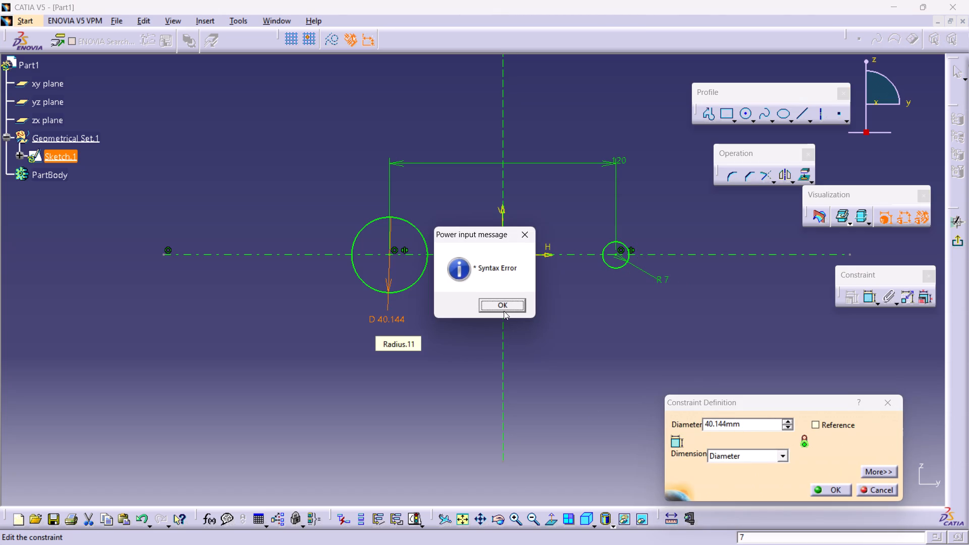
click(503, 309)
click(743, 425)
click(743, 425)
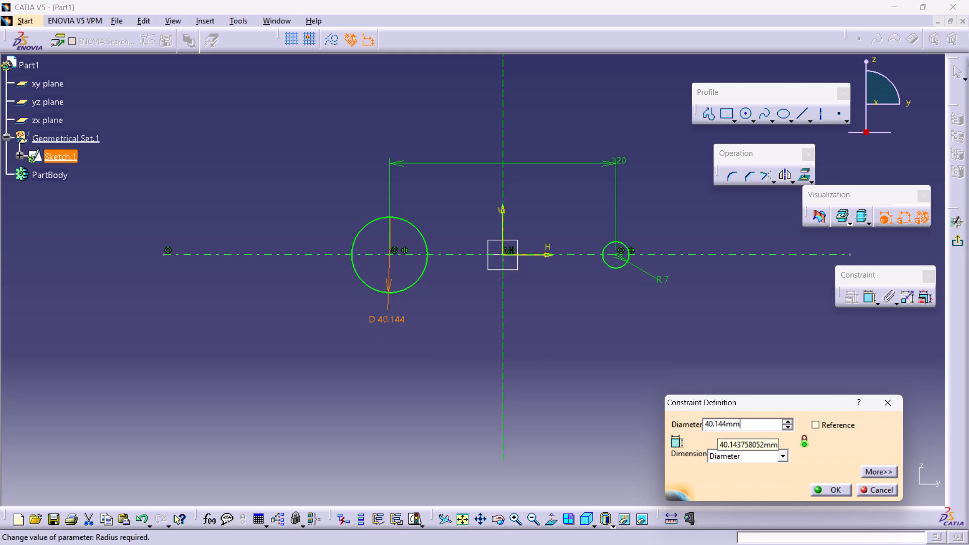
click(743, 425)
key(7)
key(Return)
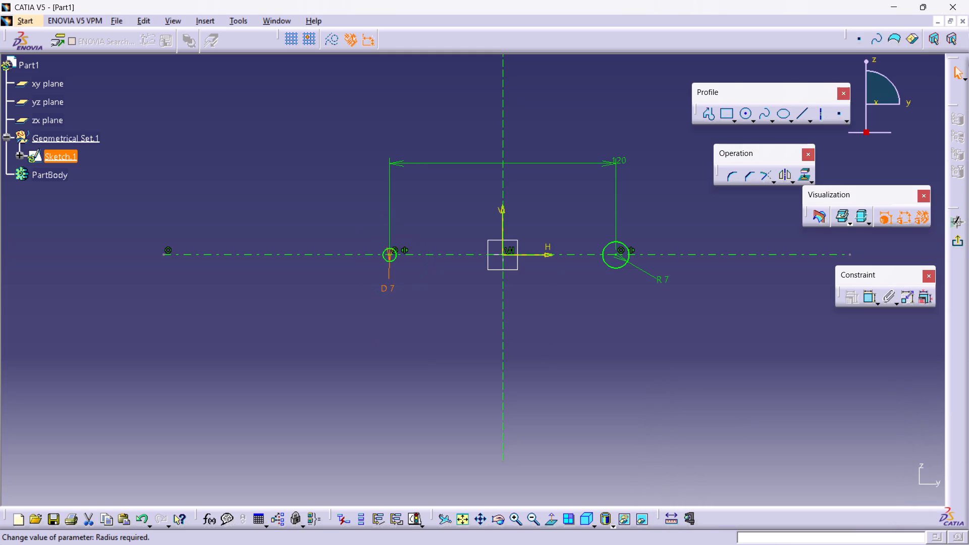
Switch the negative-H circle's dimension from diameter to Radius and set it to 7 mm.
double_click(385, 288)
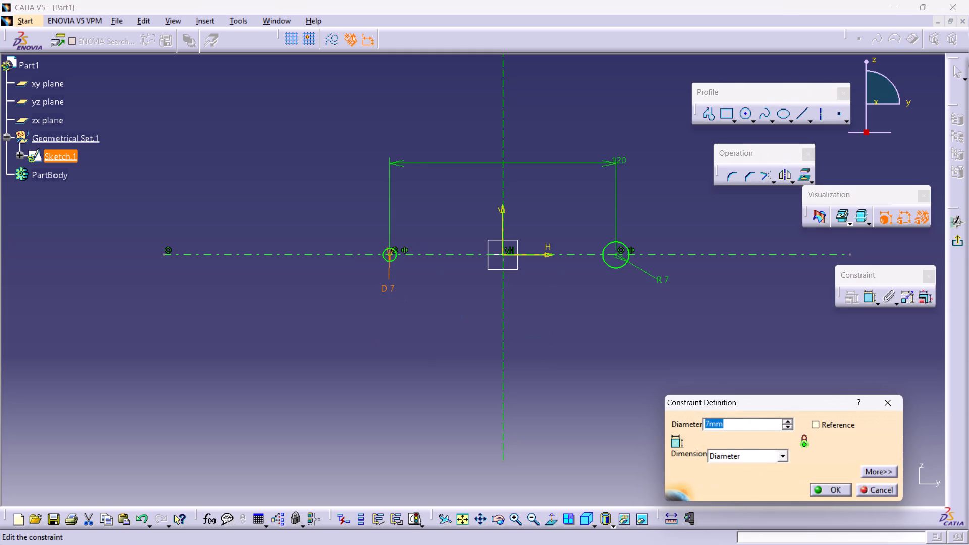
click(783, 457)
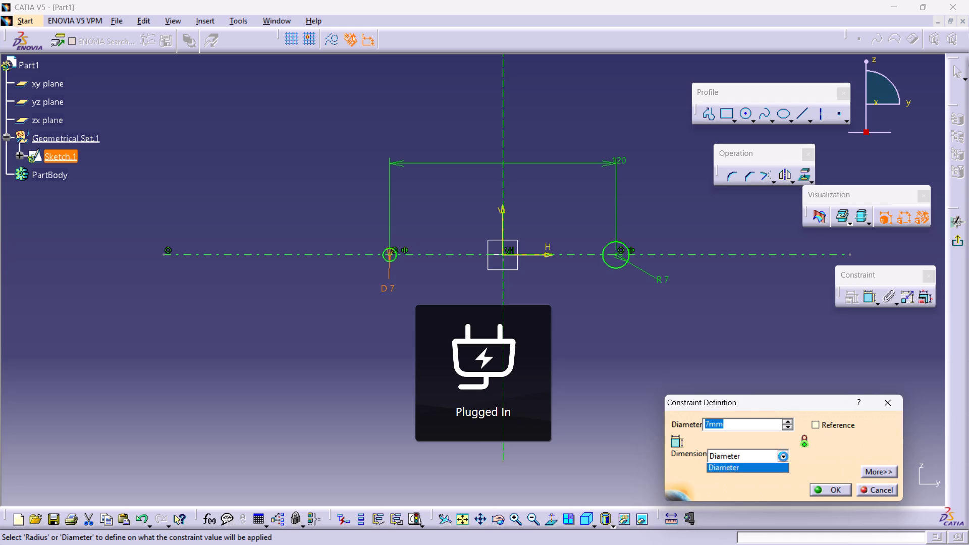
click(761, 464)
triple_click(741, 425)
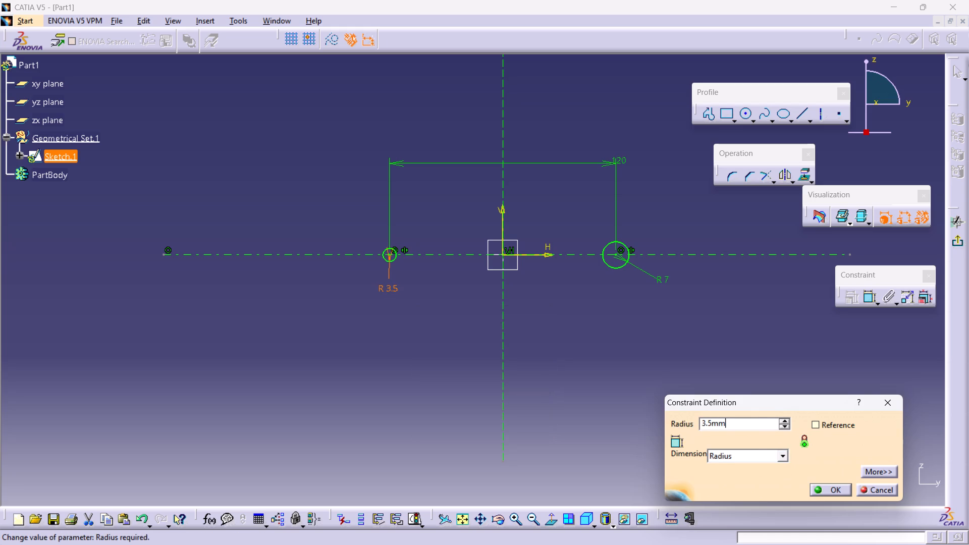
double_click(741, 425)
key(7)
key(Return)
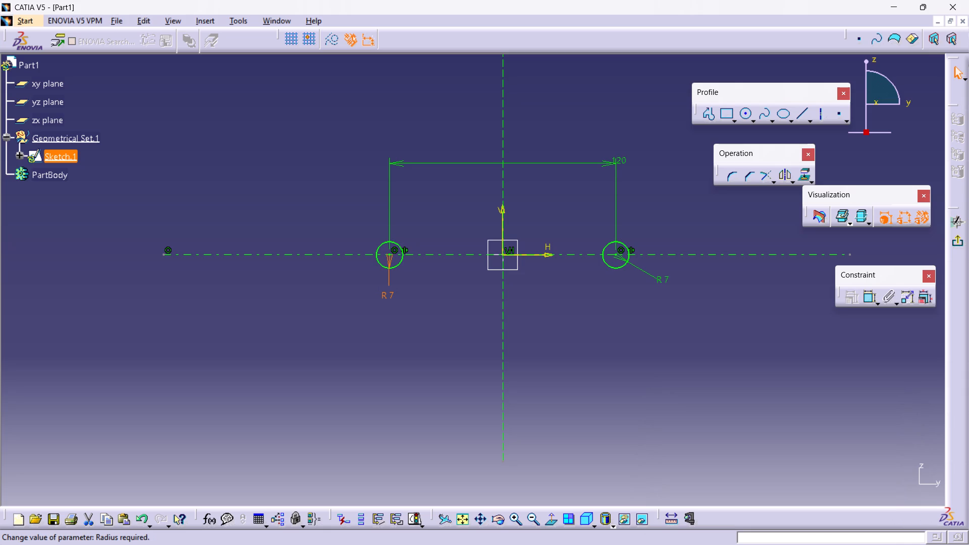
click(622, 354)
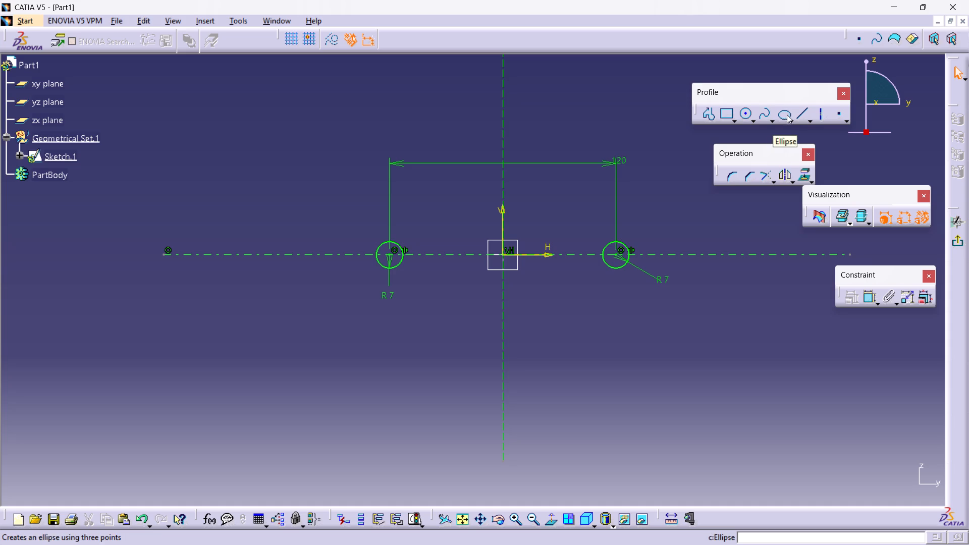
Sketch a rectangle about 164 mm wide and 76 mm high enclosing both circles.
click(732, 117)
click(751, 126)
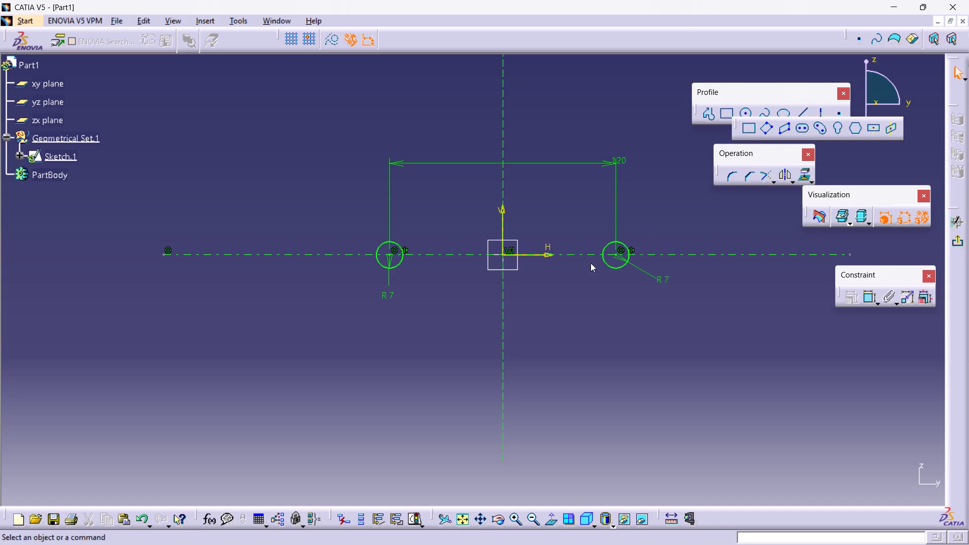
click(367, 184)
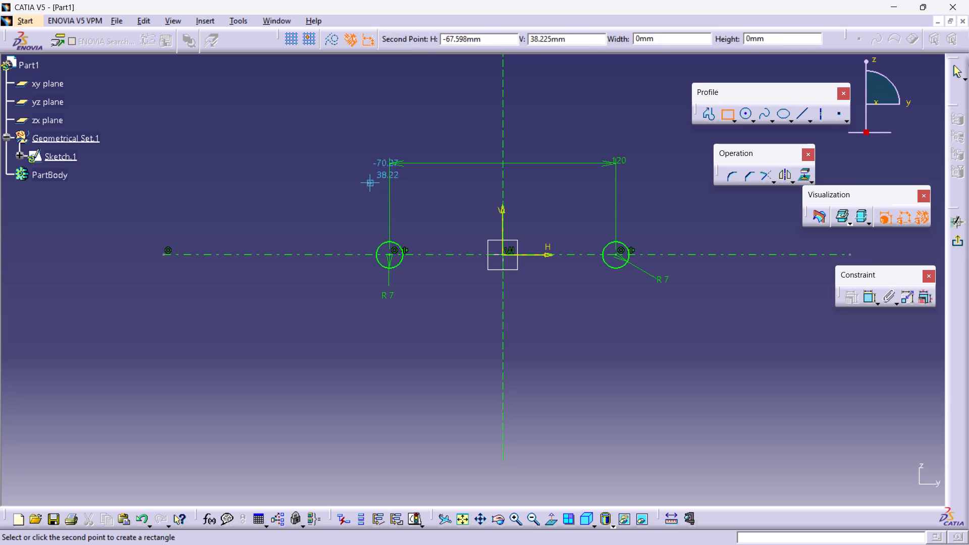
click(676, 328)
click(746, 308)
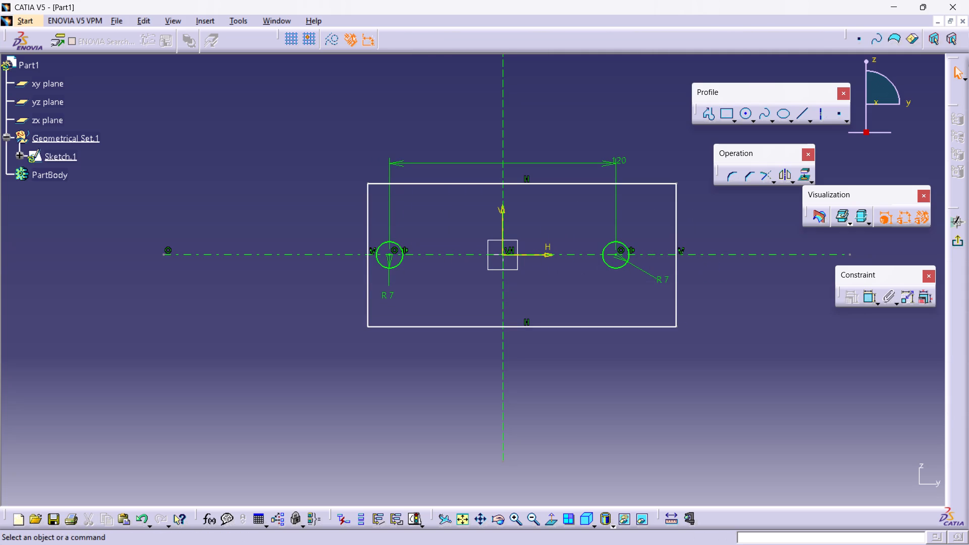
Constrain the upper and lower corners of the rectangle's positive-H side with Symmetry about the horizontal axis.
click(675, 182)
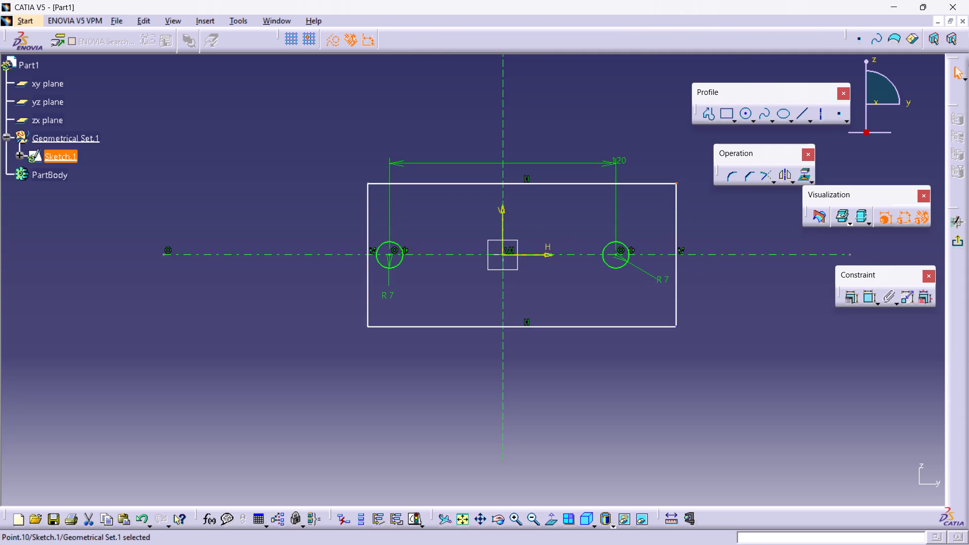
ctrl+click(678, 326)
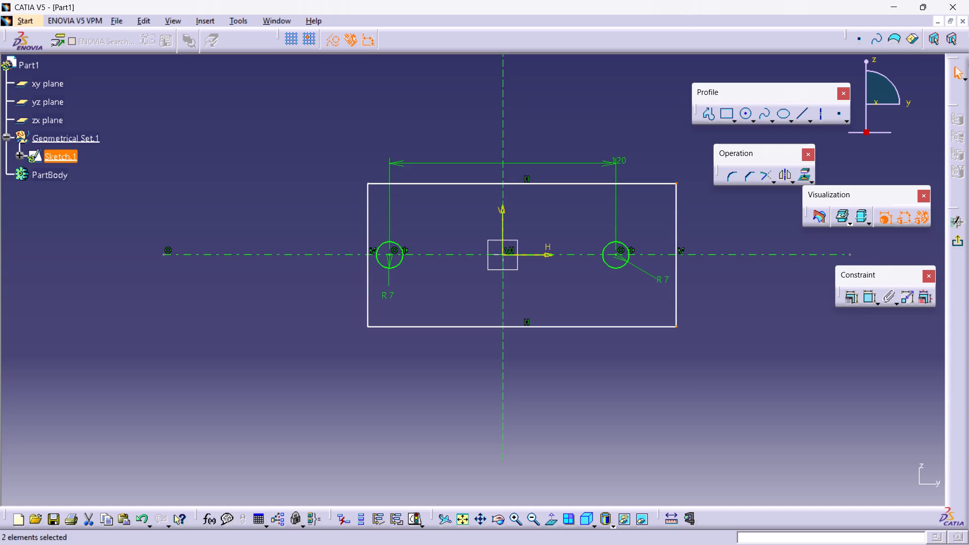
ctrl+click(710, 254)
click(850, 305)
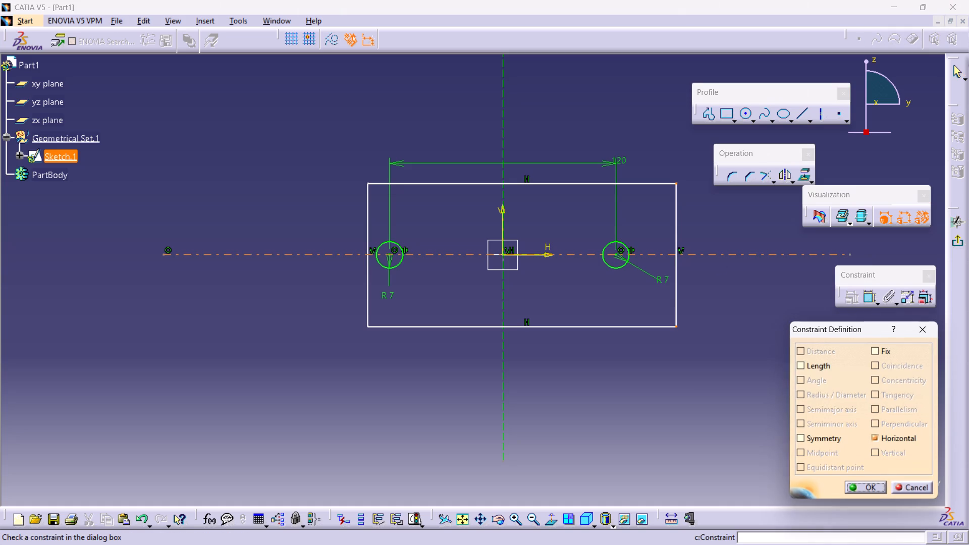
click(817, 436)
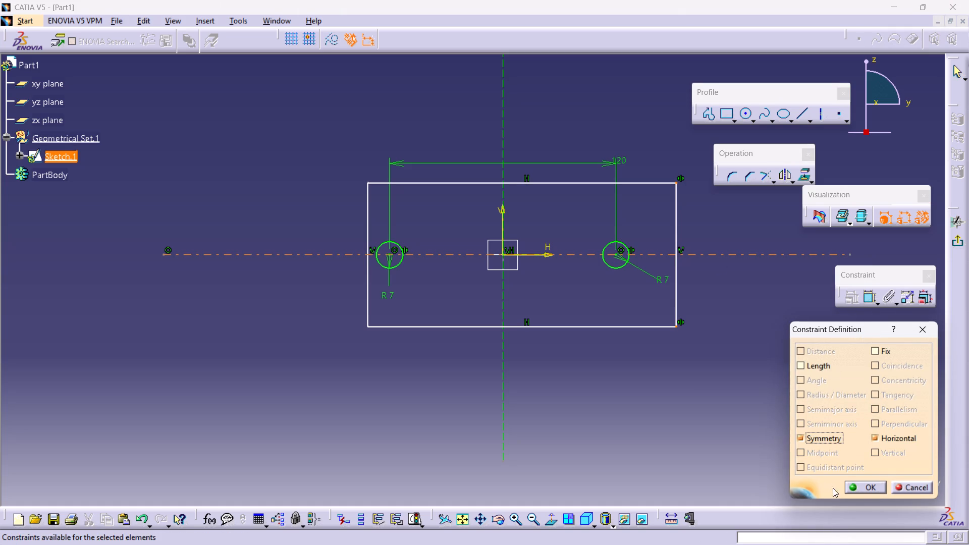
click(857, 488)
click(653, 429)
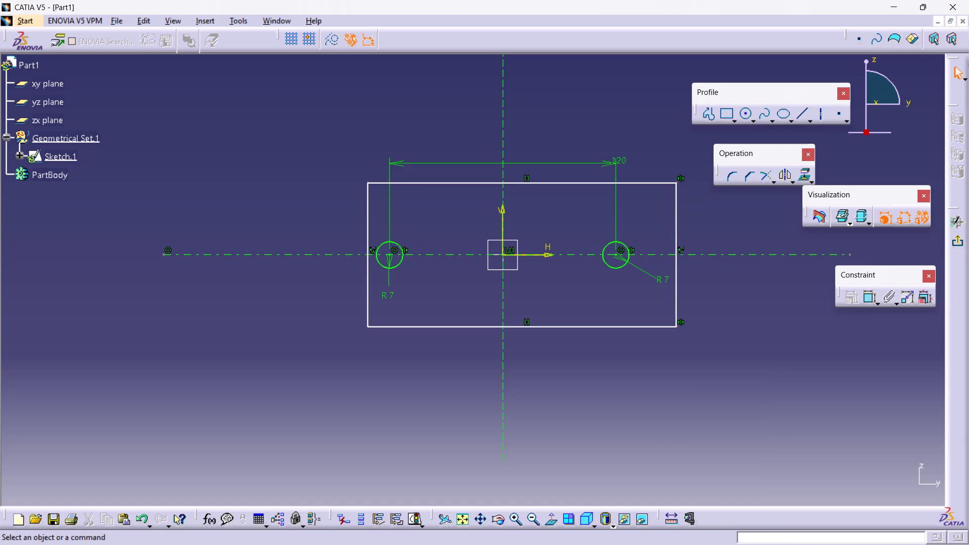
Constrain the rectangle's two lower corners with Symmetry about the vertical axis.
click(675, 326)
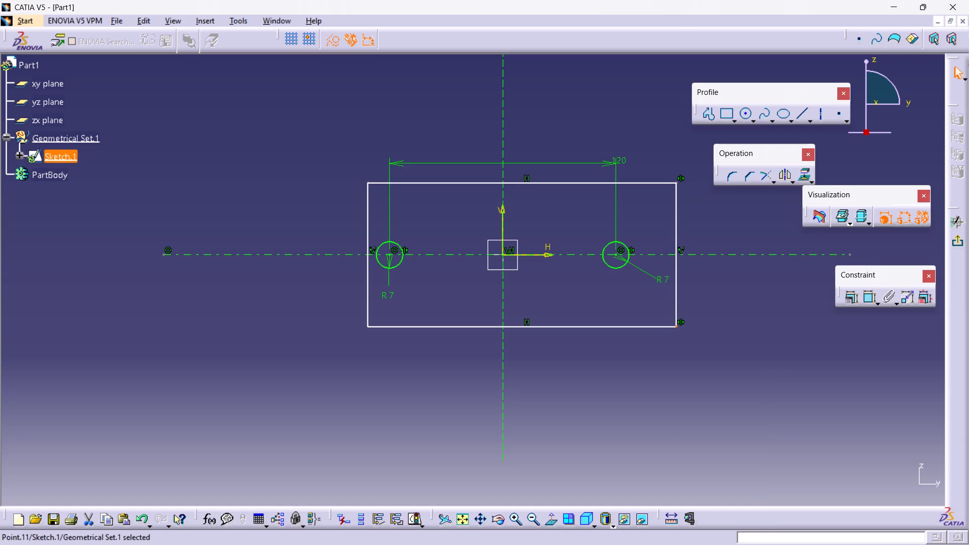
ctrl+click(367, 328)
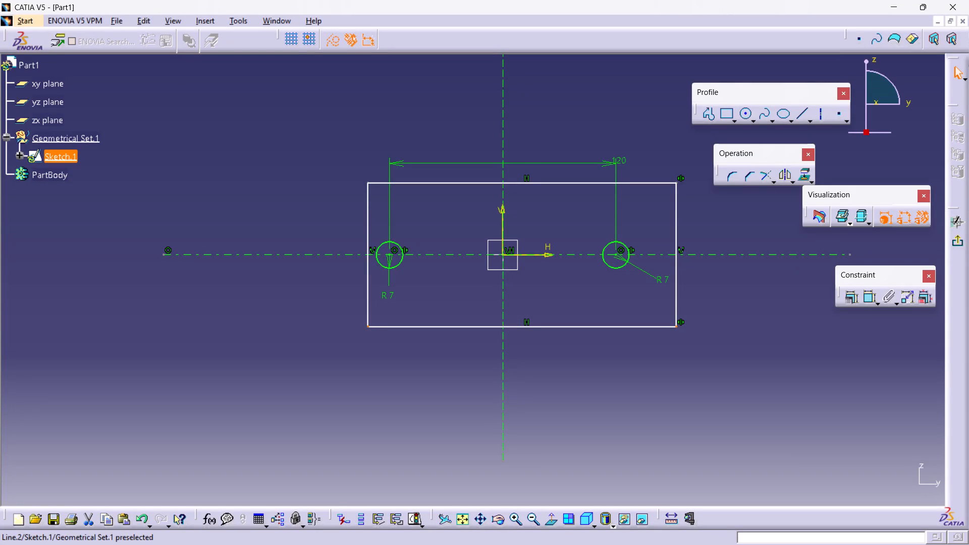
ctrl+click(505, 371)
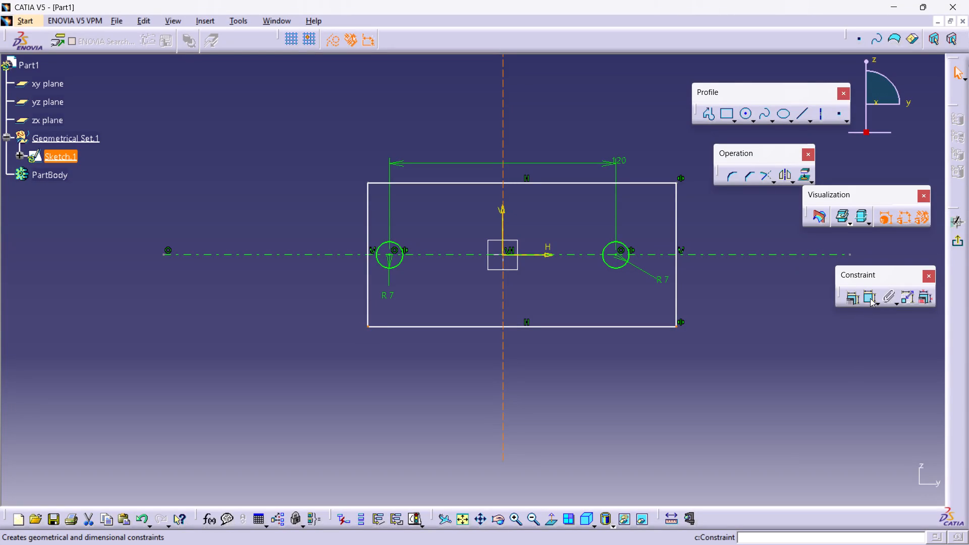
click(850, 300)
double_click(812, 437)
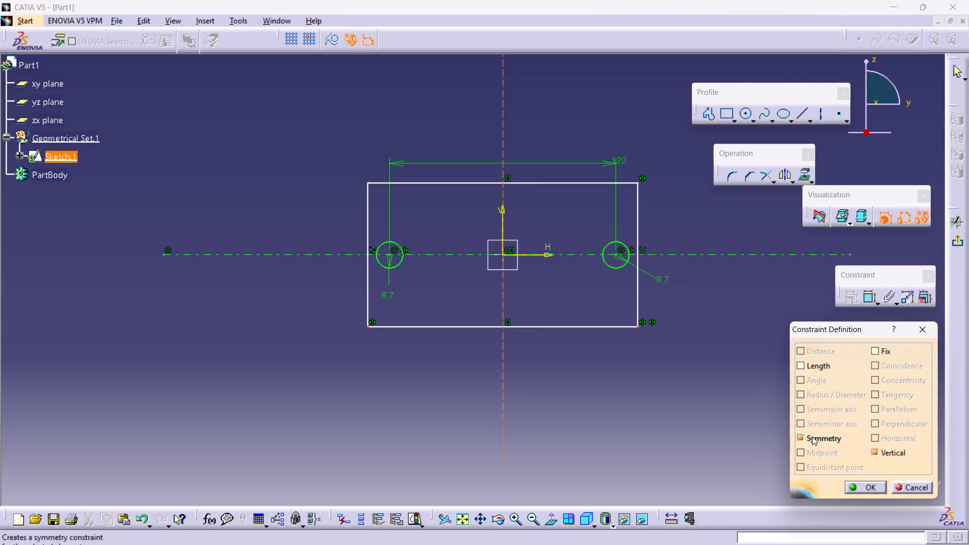
double_click(853, 487)
click(707, 444)
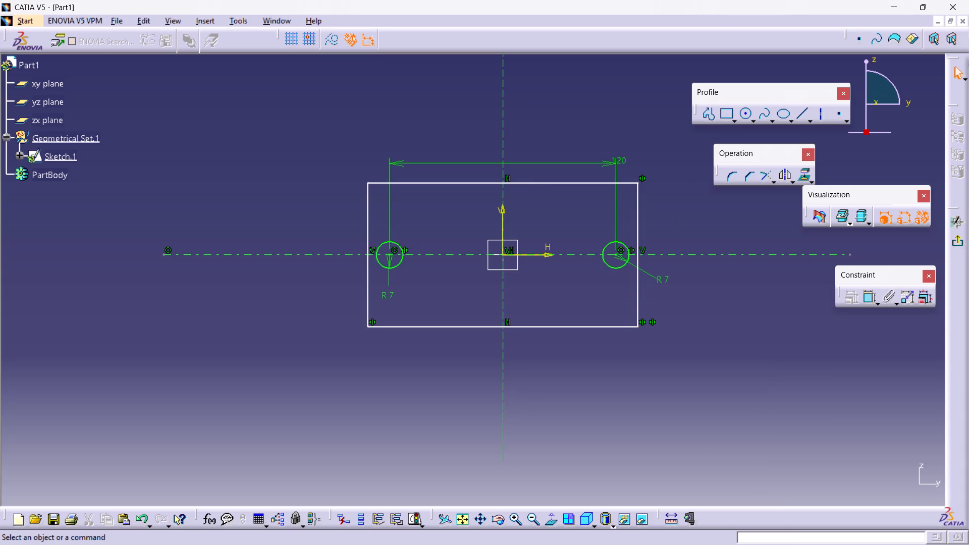
Dimension the rectangle's height on its positive-H side and set it to 60 mm.
click(869, 294)
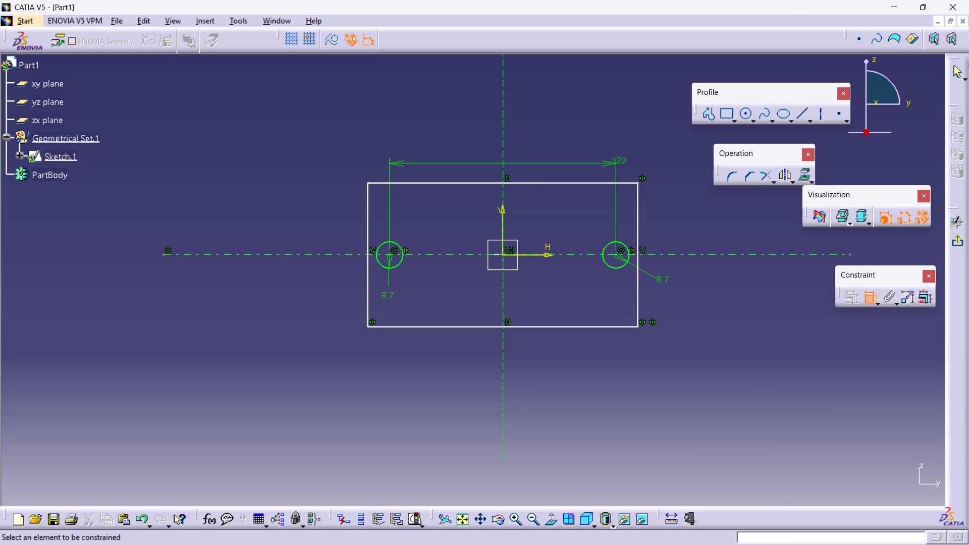
click(637, 298)
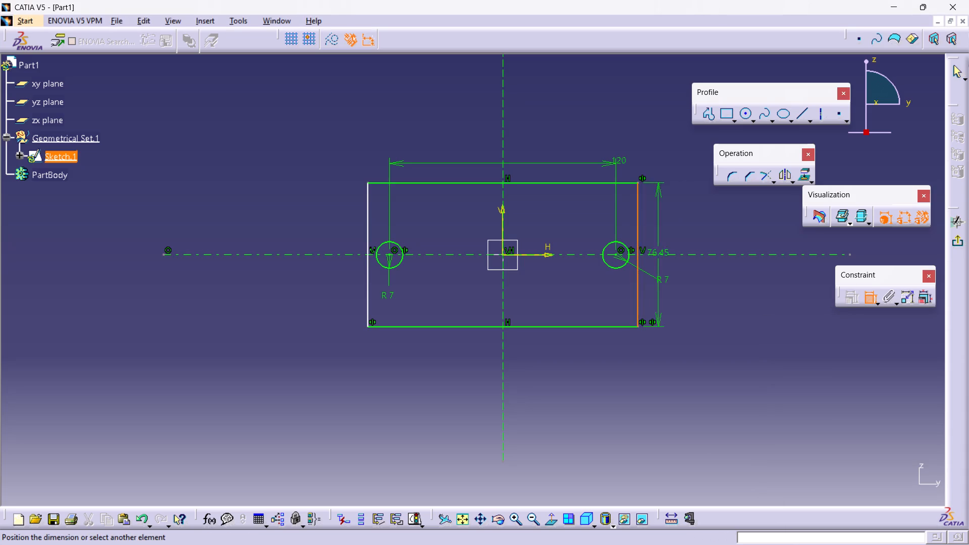
double_click(692, 288)
triple_click(698, 286)
text(60)
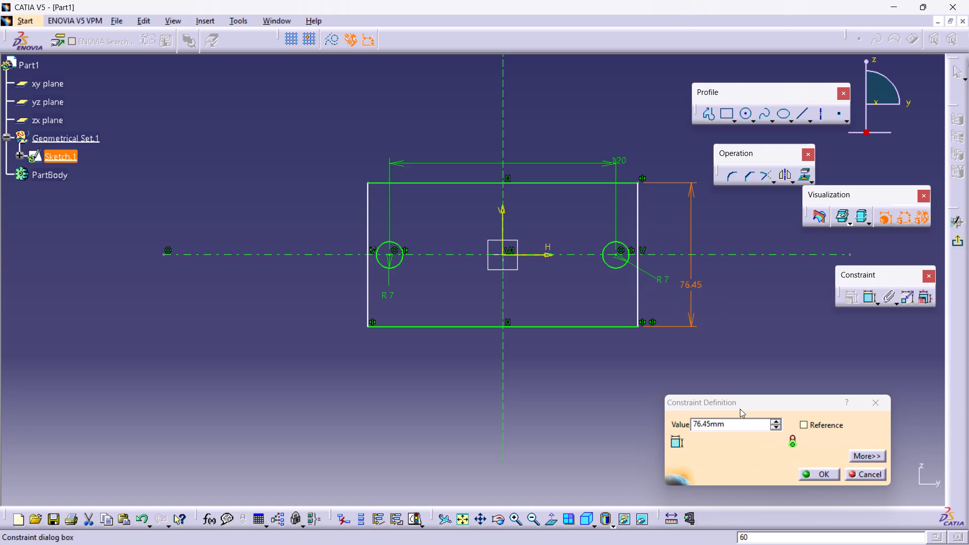
double_click(744, 418)
text(60)
key(Return)
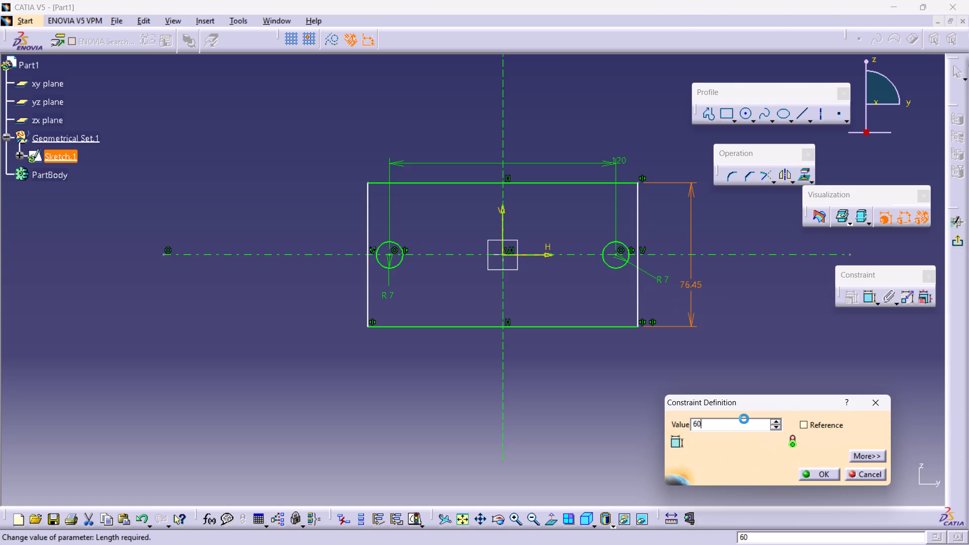
click(688, 369)
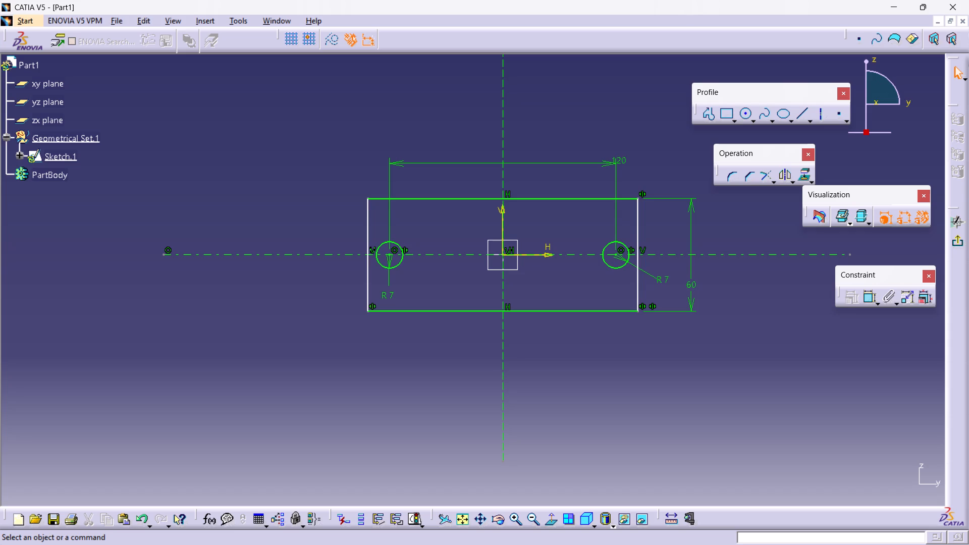
Sketch a circle centred on the origin with a radius of about 84 mm, surrounding the rectangle.
click(746, 112)
click(501, 254)
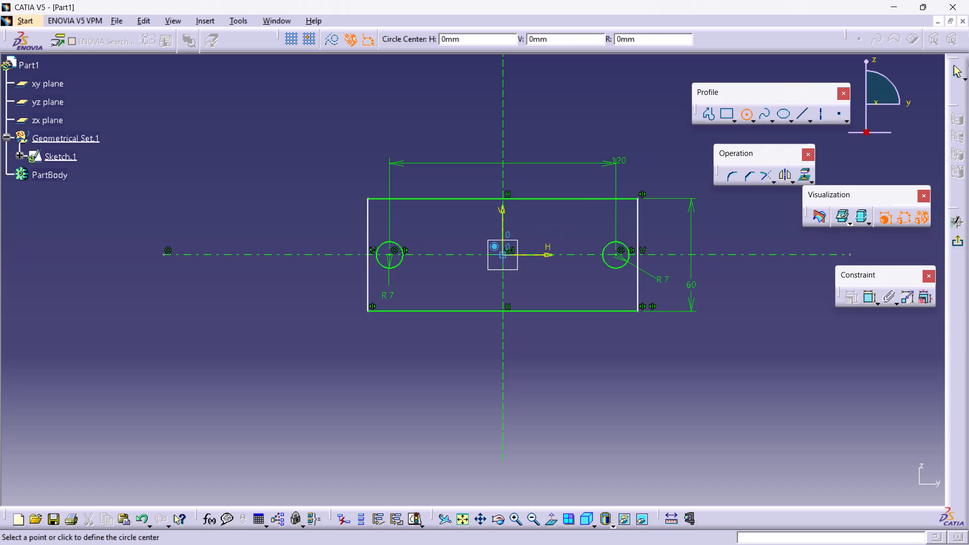
click(345, 234)
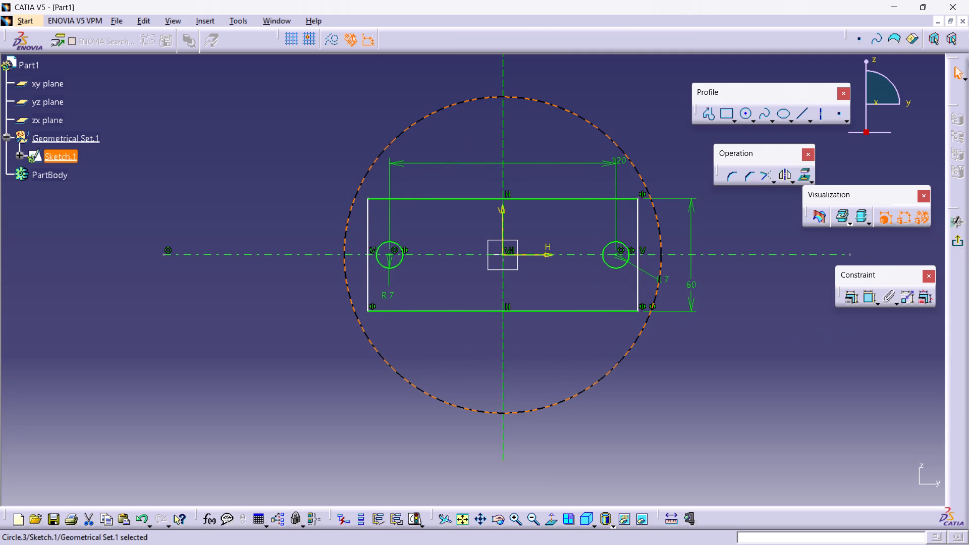
Add a radius constraint to the large origin-centred circle and set it to 70 mm.
click(869, 304)
click(638, 385)
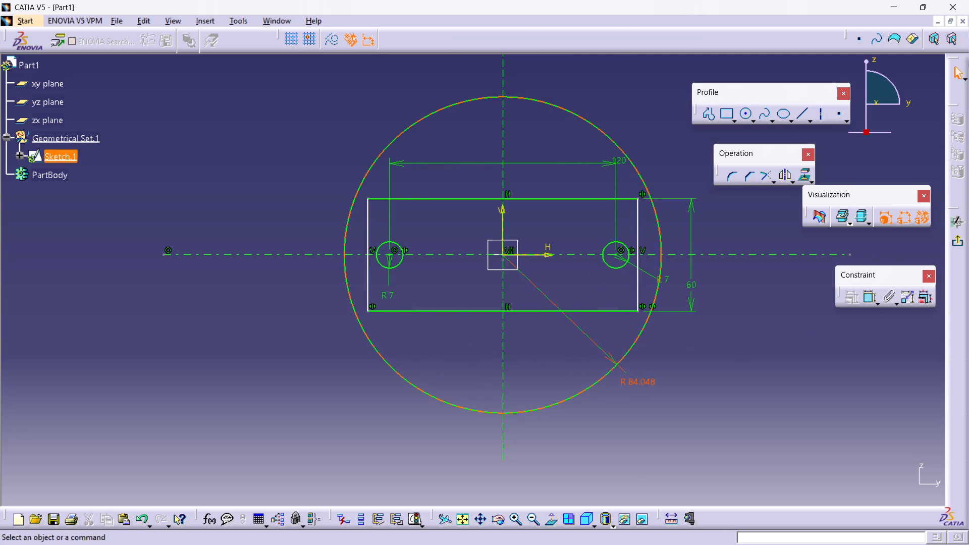
double_click(648, 380)
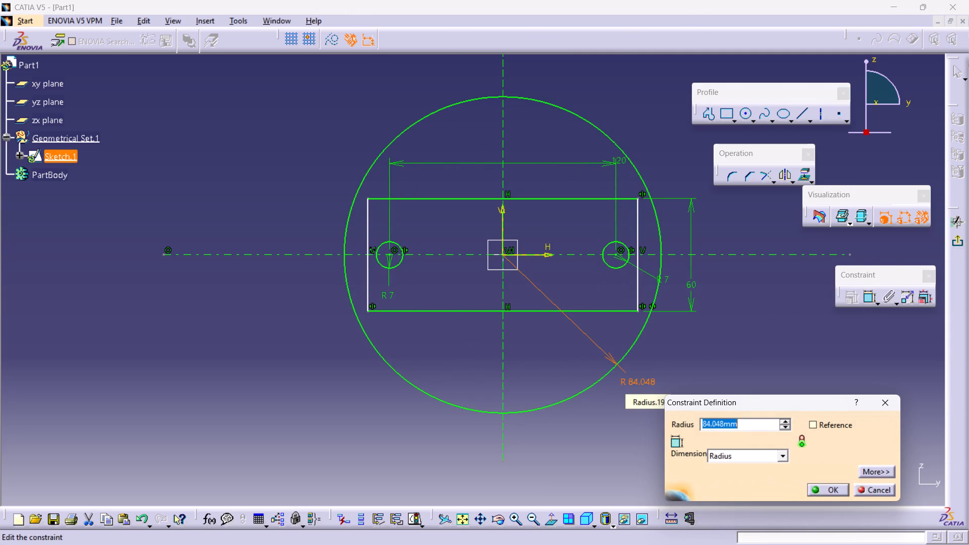
text(70)
key(Return)
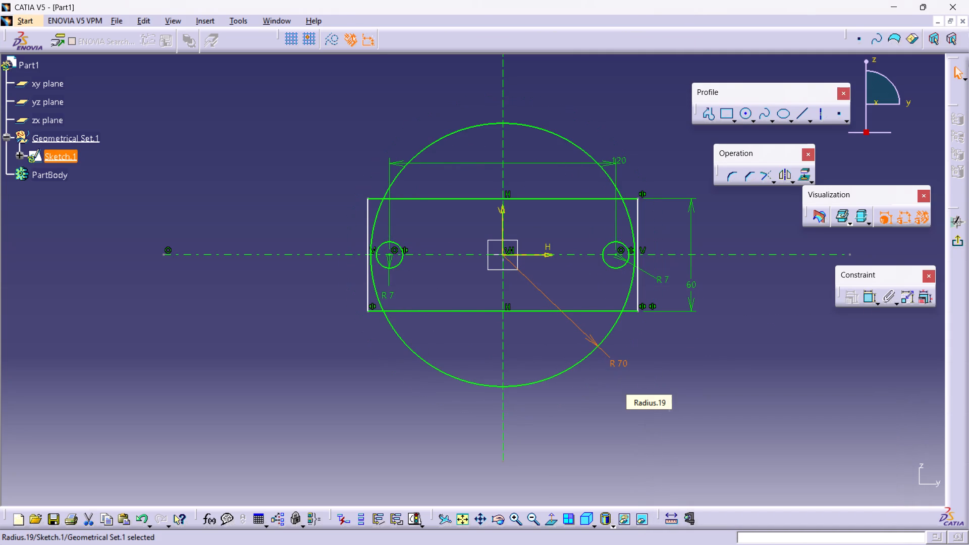
scroll(649, 380, up, 1)
click(742, 376)
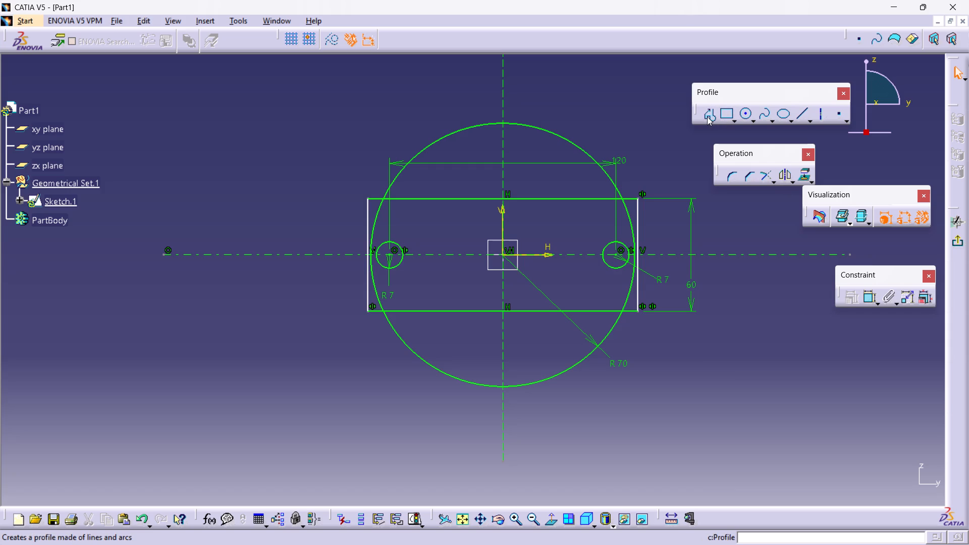
Draw two horizontal lines about 9.65 mm long from the top and bottom of the positive-H hole outward to the large circle.
triple_click(804, 111)
double_click(804, 111)
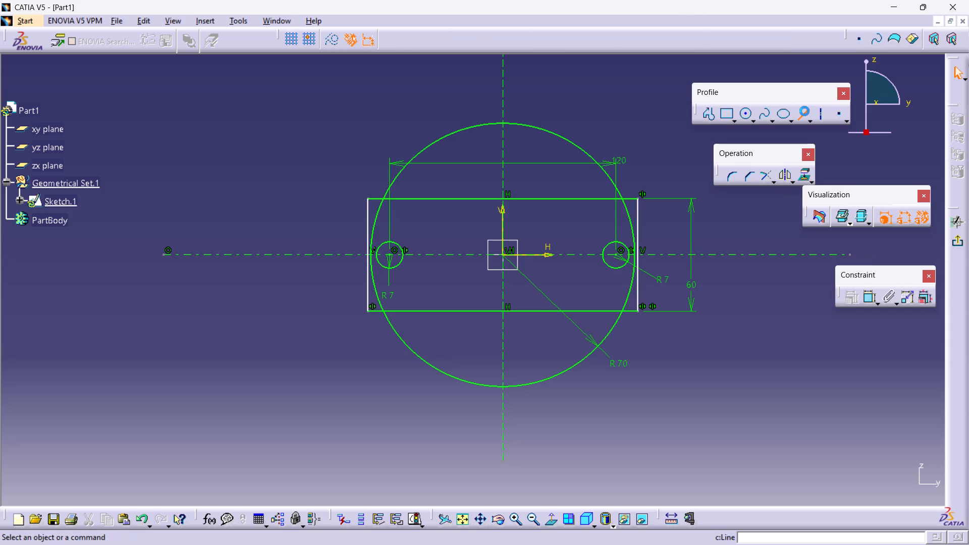
double_click(616, 240)
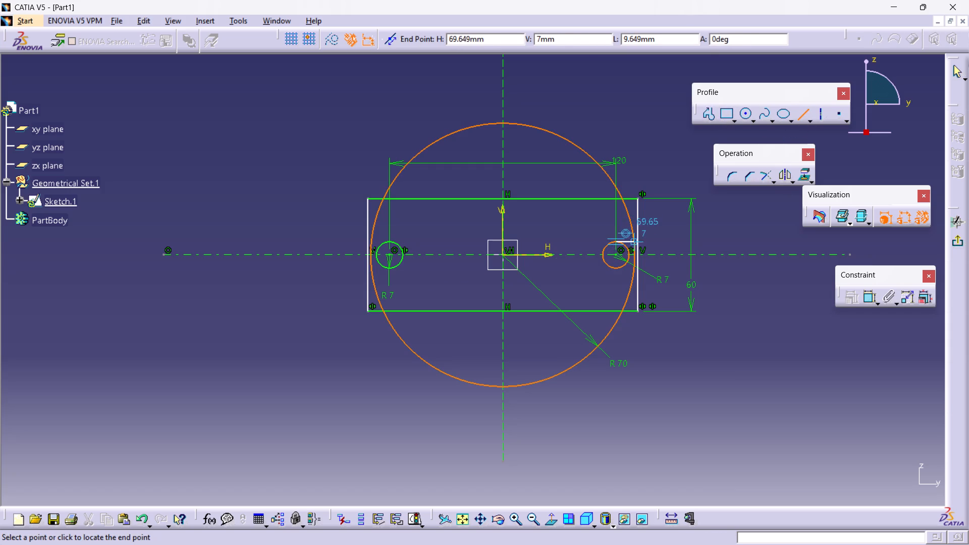
click(634, 240)
click(616, 269)
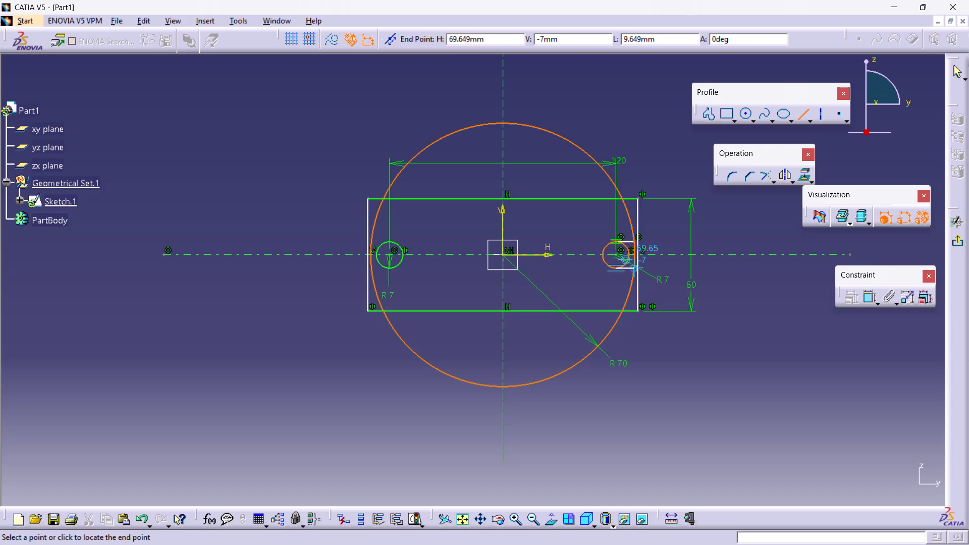
double_click(635, 266)
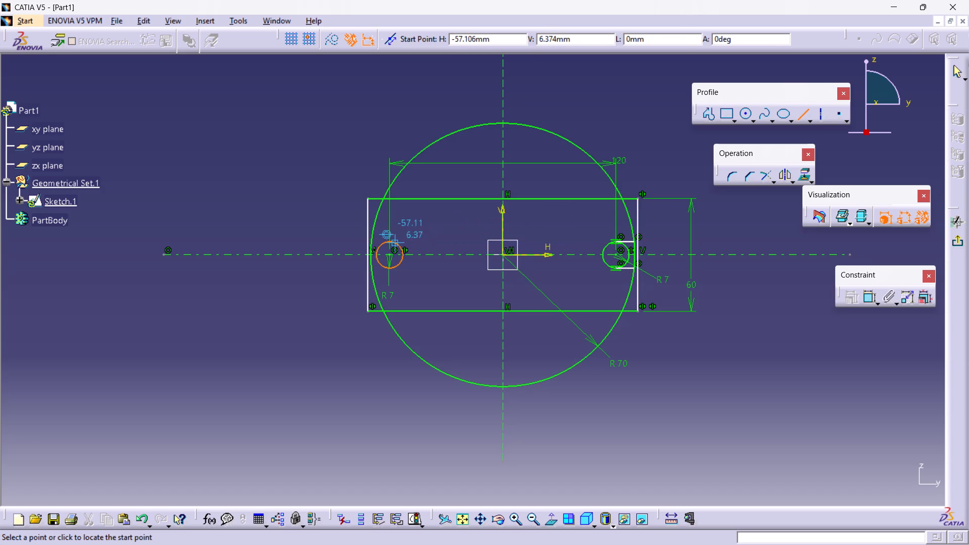
Draw two horizontal lines from the top and bottom of the negative-H hole outward to the large circle.
click(390, 242)
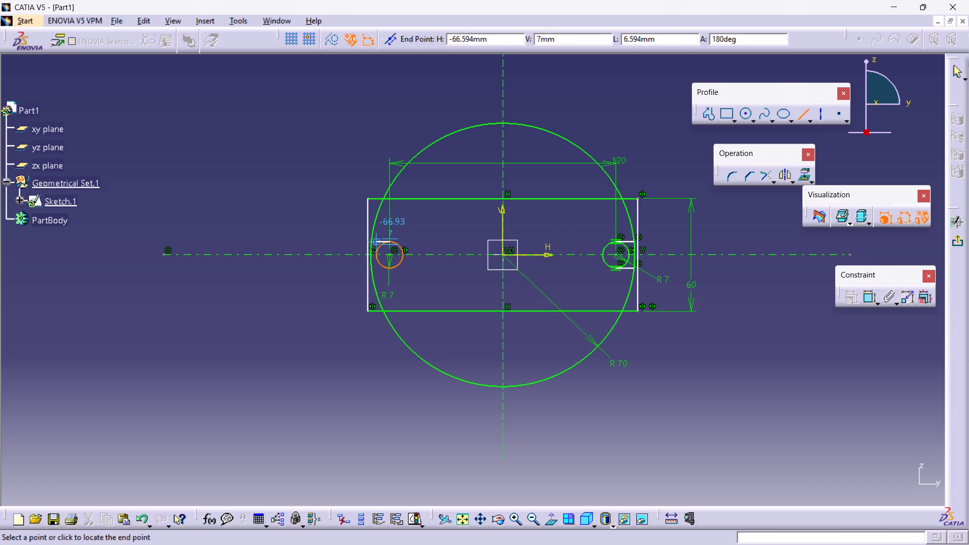
click(372, 240)
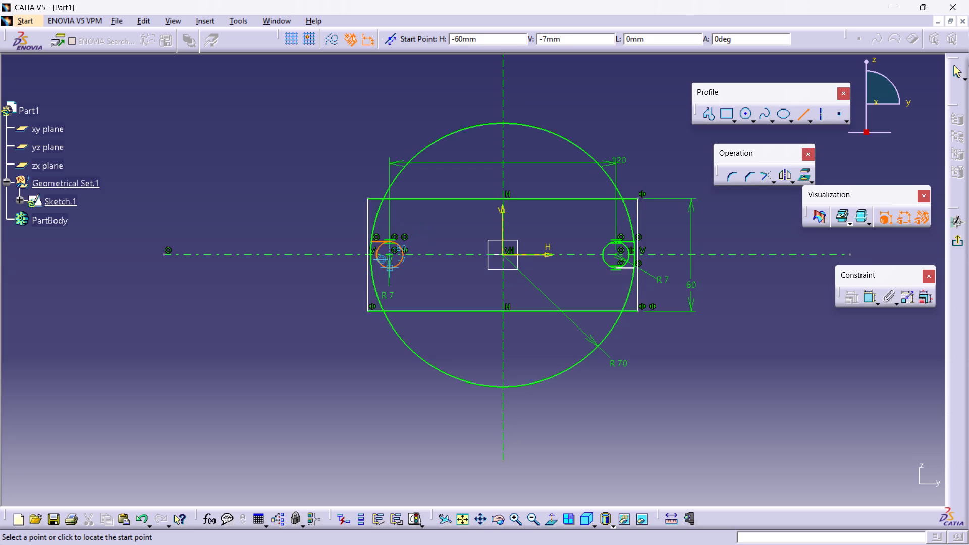
click(390, 267)
click(373, 266)
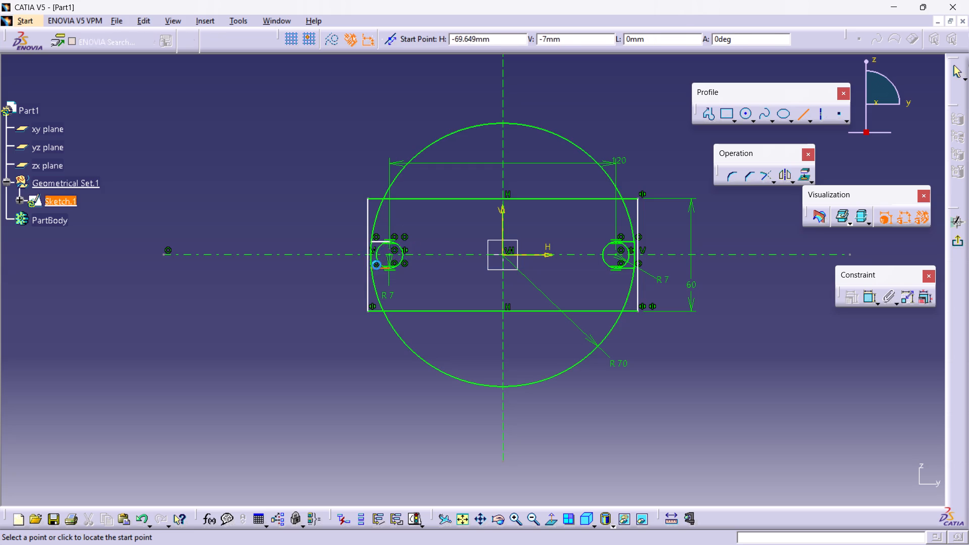
click(799, 119)
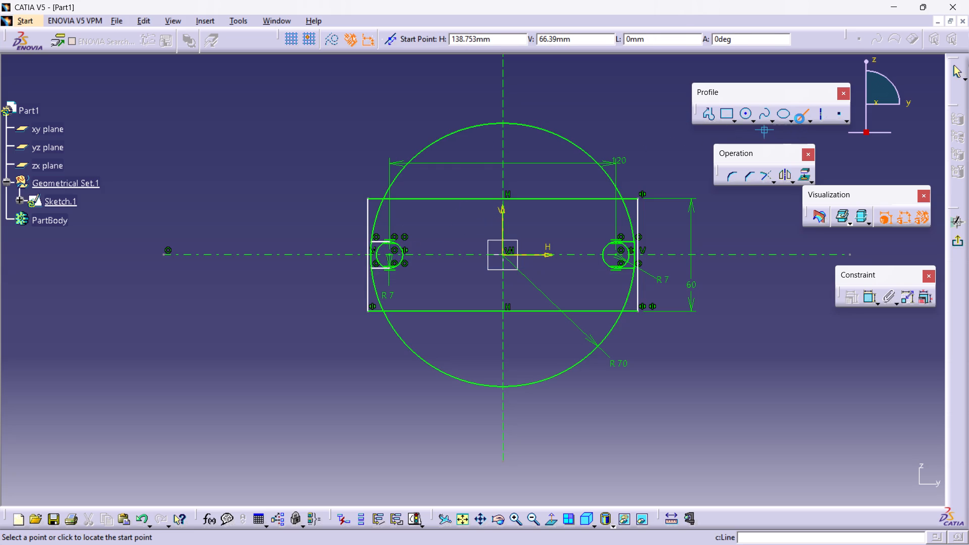
click(733, 347)
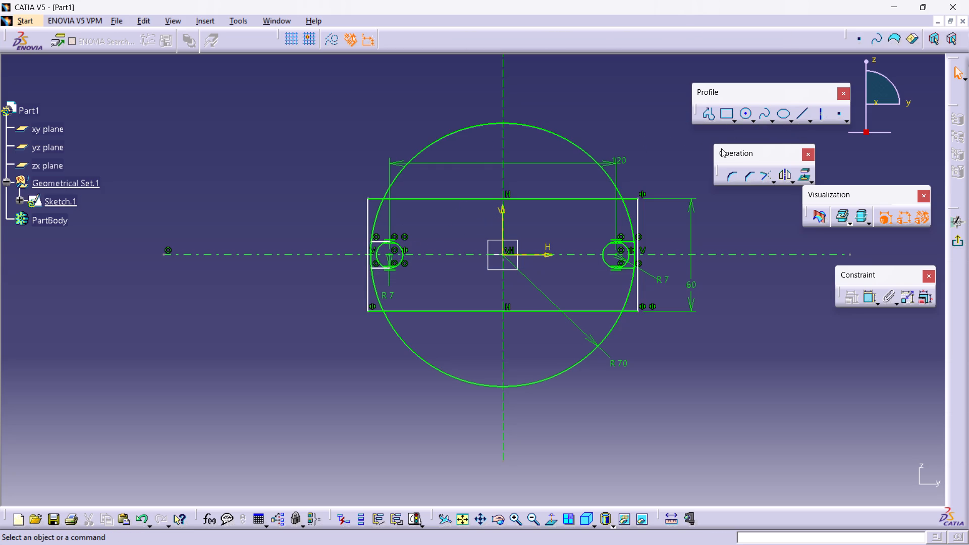
Quick Trim the large circle's arcs lying above and below the rectangle.
click(775, 182)
double_click(825, 194)
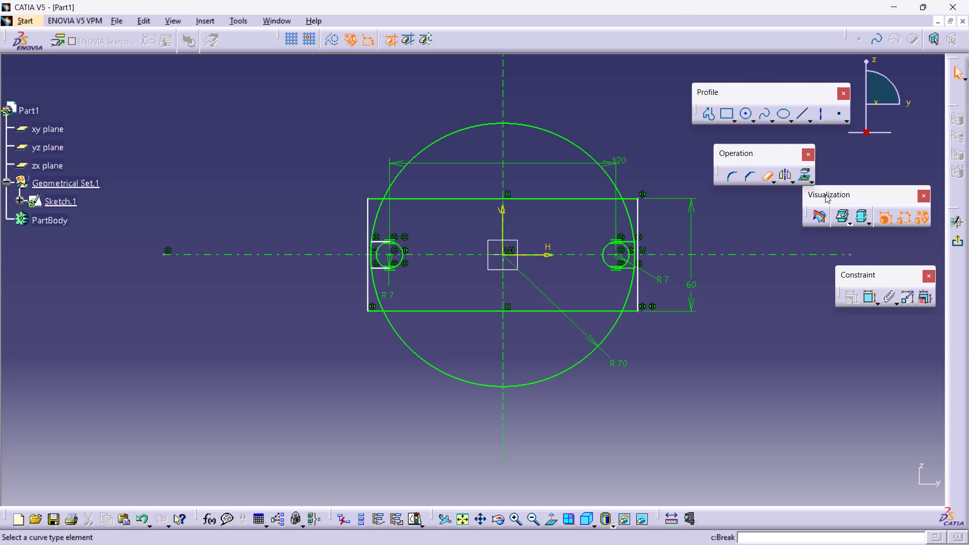
click(584, 145)
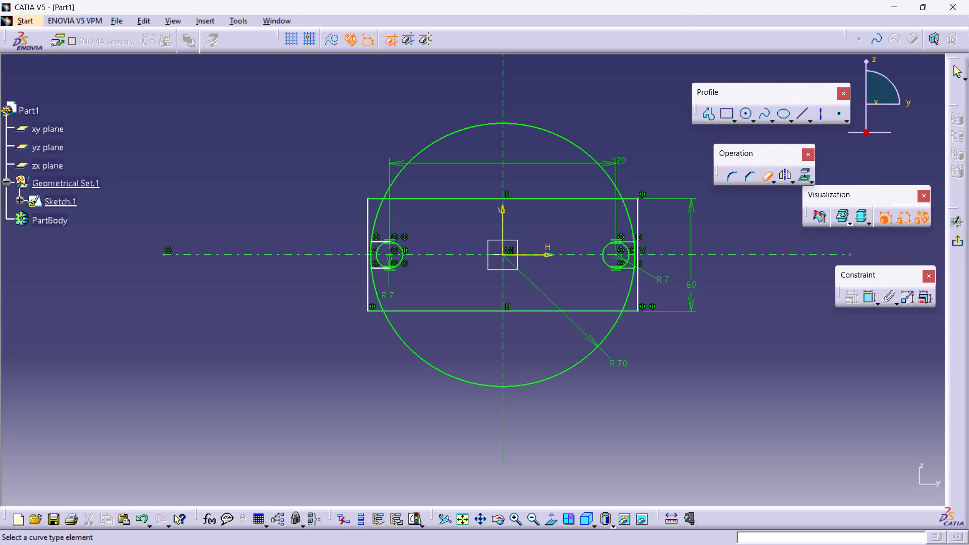
click(582, 152)
click(450, 135)
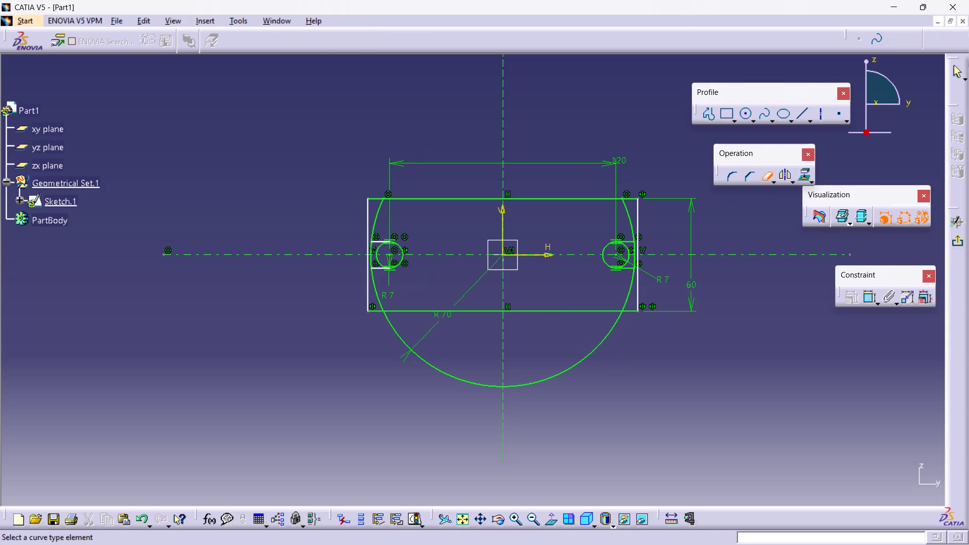
click(394, 332)
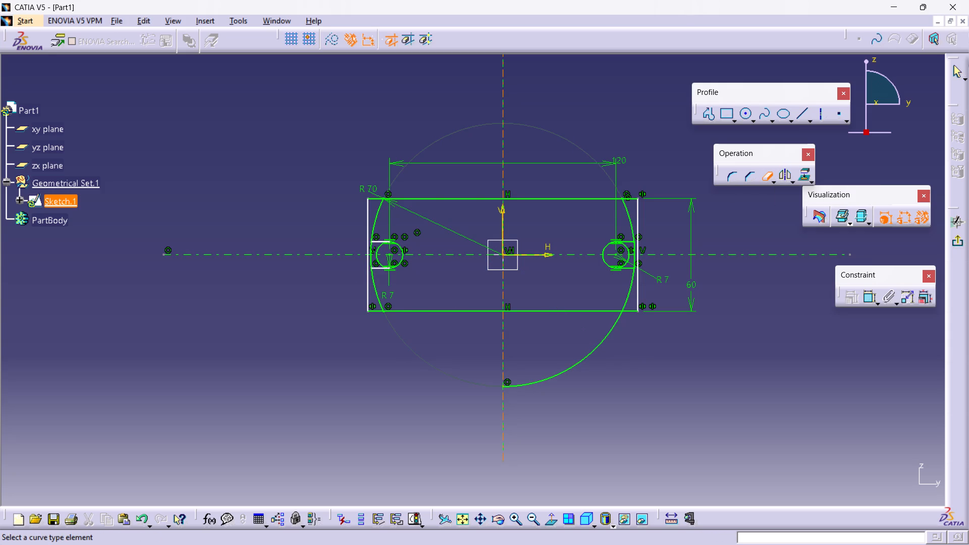
click(574, 364)
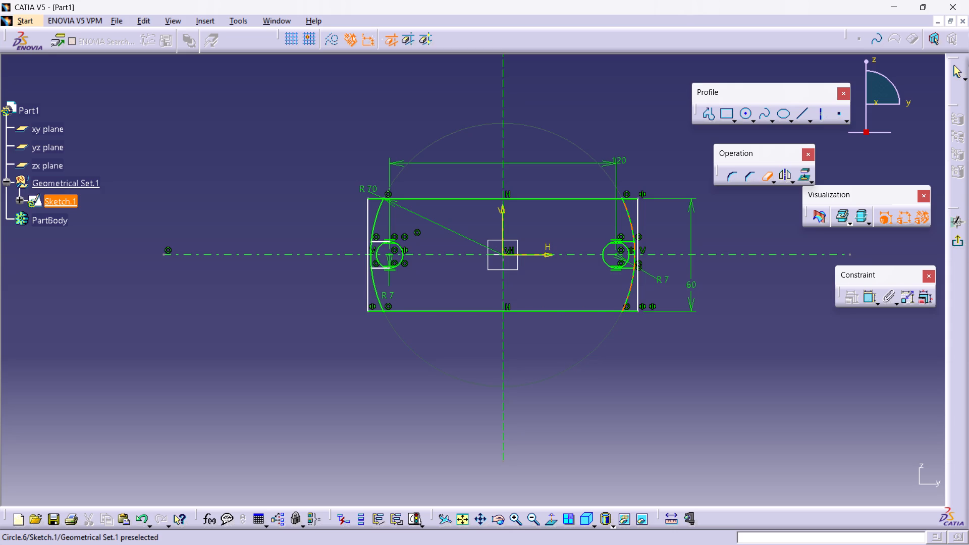
Quick Trim the rectangle's positive-H vertical side and the upper and lower edge ends extending beyond the R 70 arc.
click(630, 312)
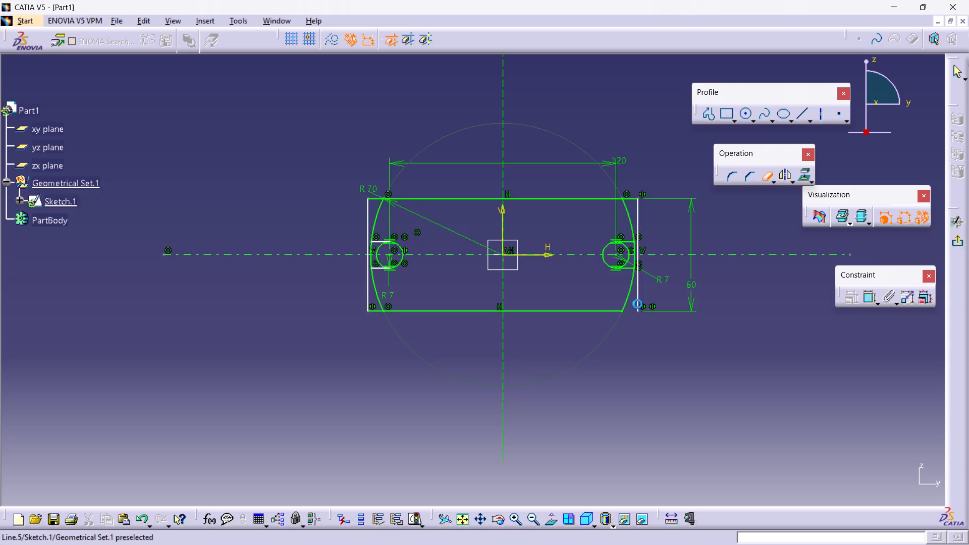
click(637, 304)
click(507, 305)
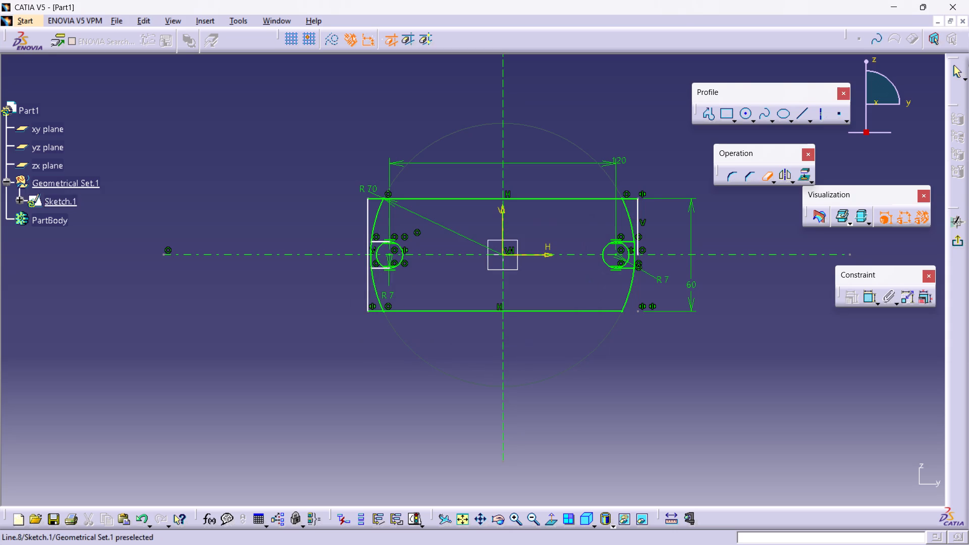
click(639, 221)
click(633, 198)
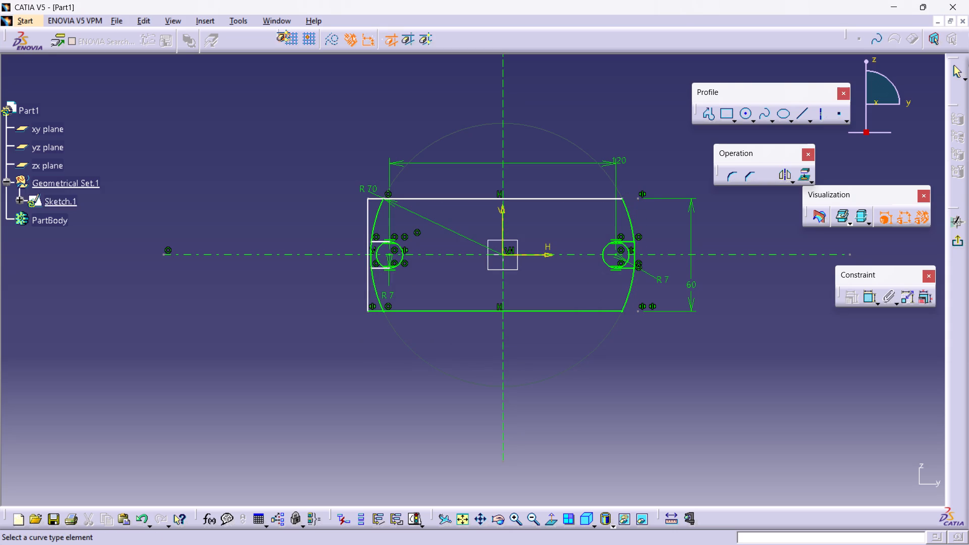
Quick Trim the R 70 arc across the positive-H slot mouth and the outer half of its R 7 circle.
click(636, 249)
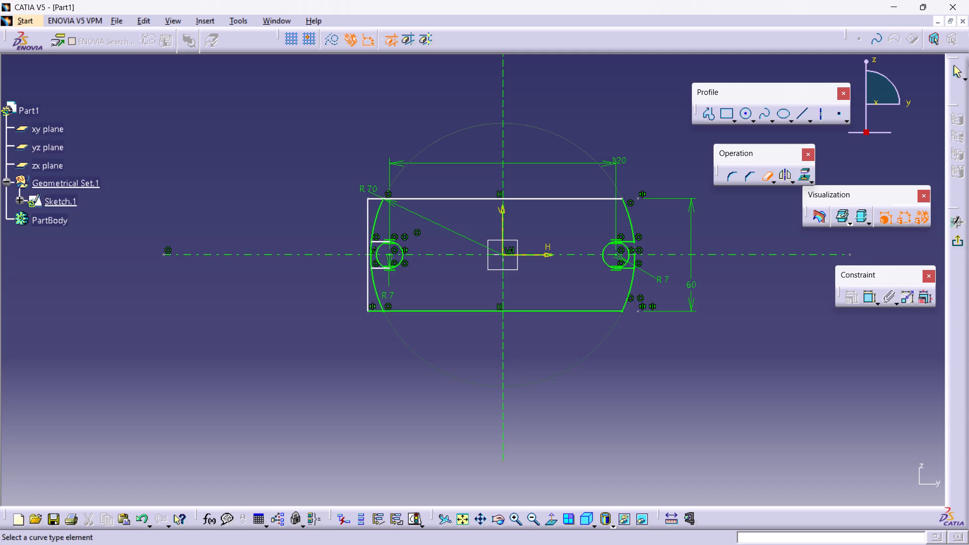
click(633, 262)
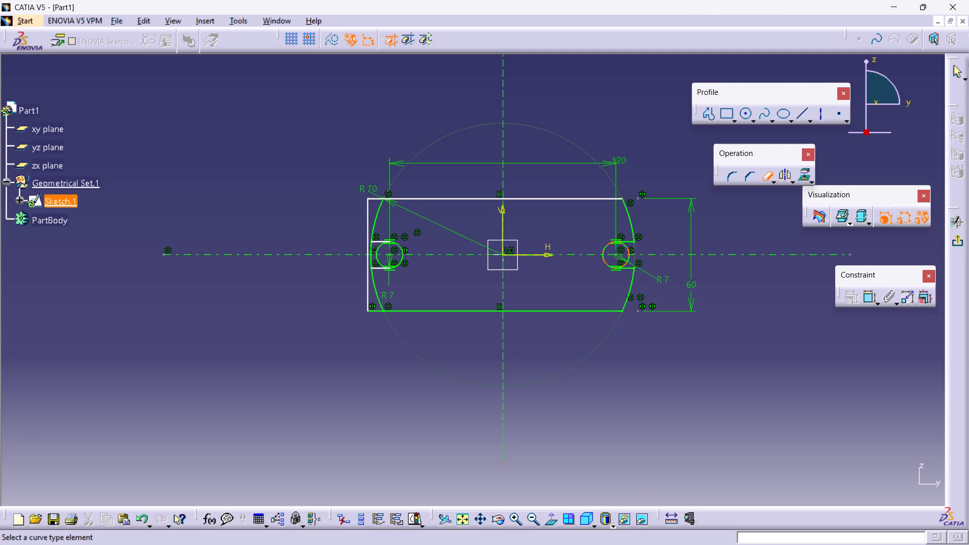
click(628, 260)
click(628, 250)
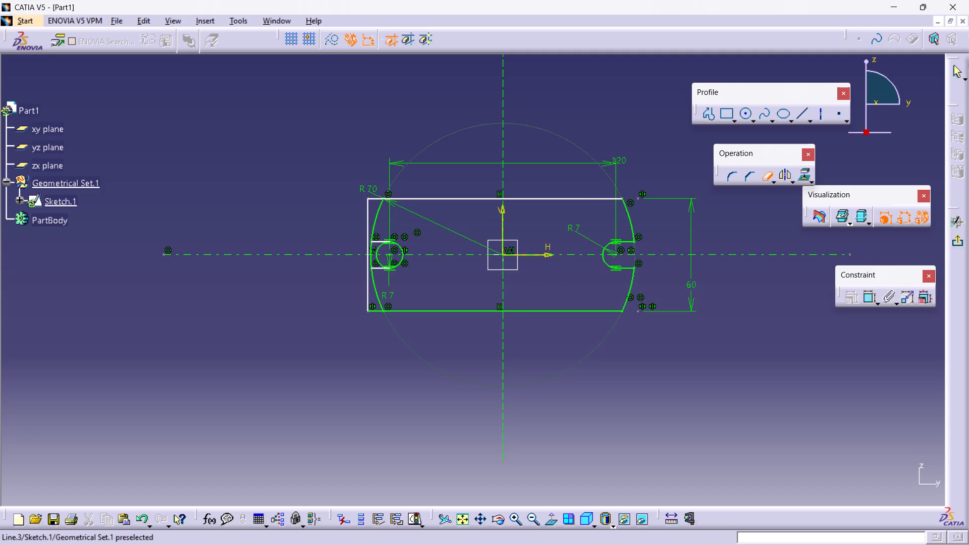
Quick Trim the rectangle's negative-H vertical side and the upper and lower edge ends extending beyond the R 70 arc.
click(371, 199)
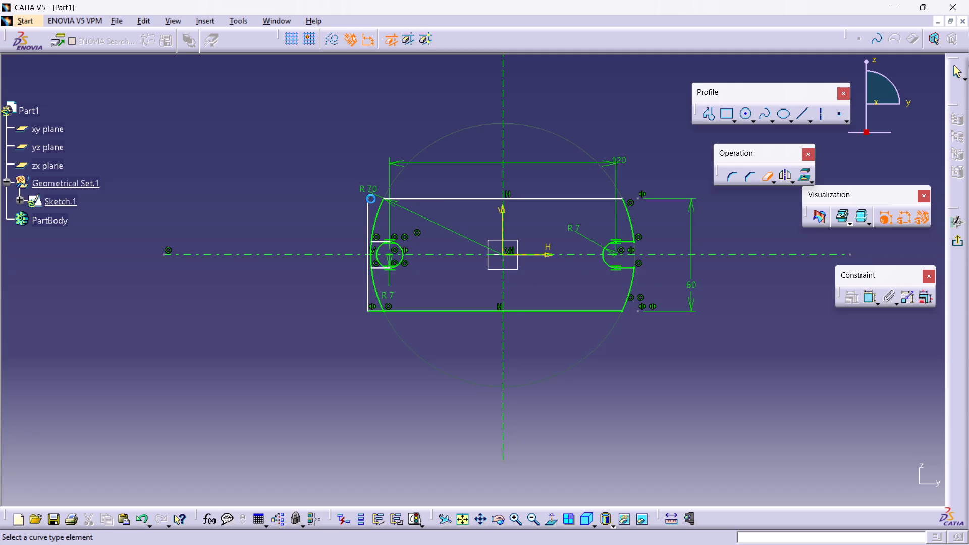
click(371, 213)
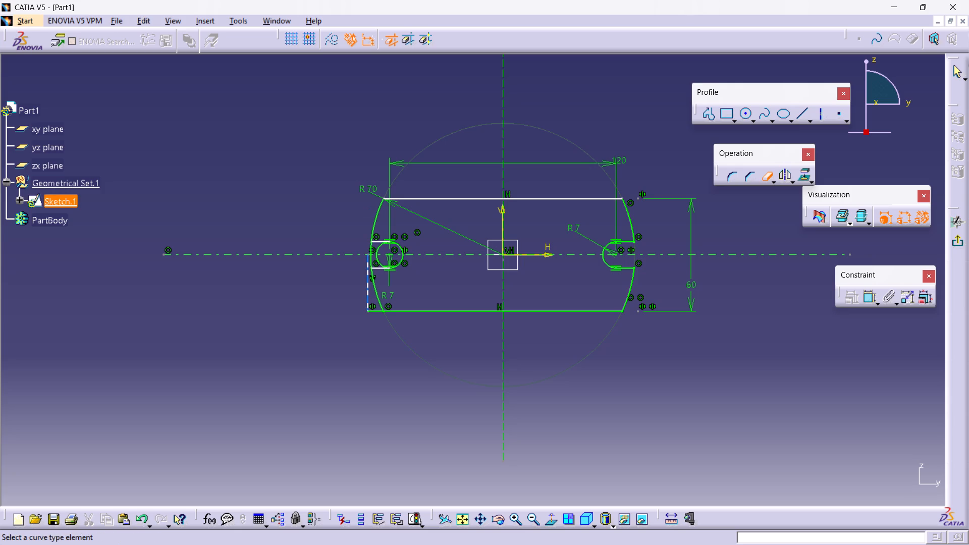
click(370, 292)
double_click(377, 309)
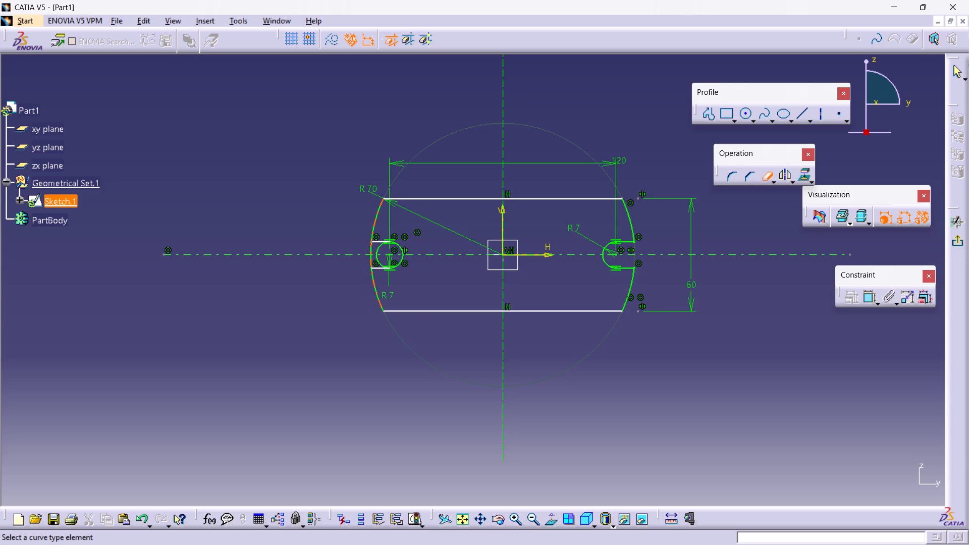
Quick Trim the R 70 arc across the negative-H slot mouth and its R 7 circle's outer half, and exit the sketch.
click(372, 262)
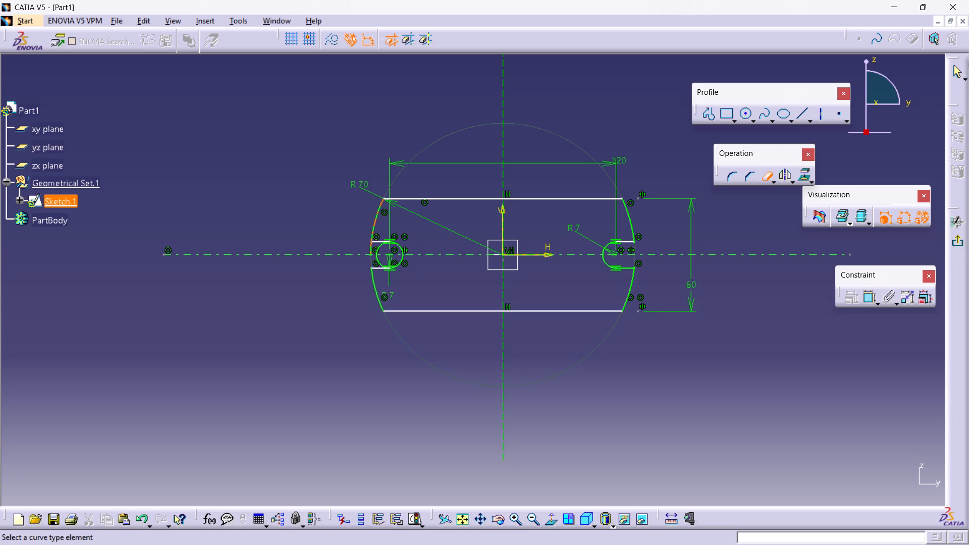
click(370, 250)
click(378, 248)
click(377, 261)
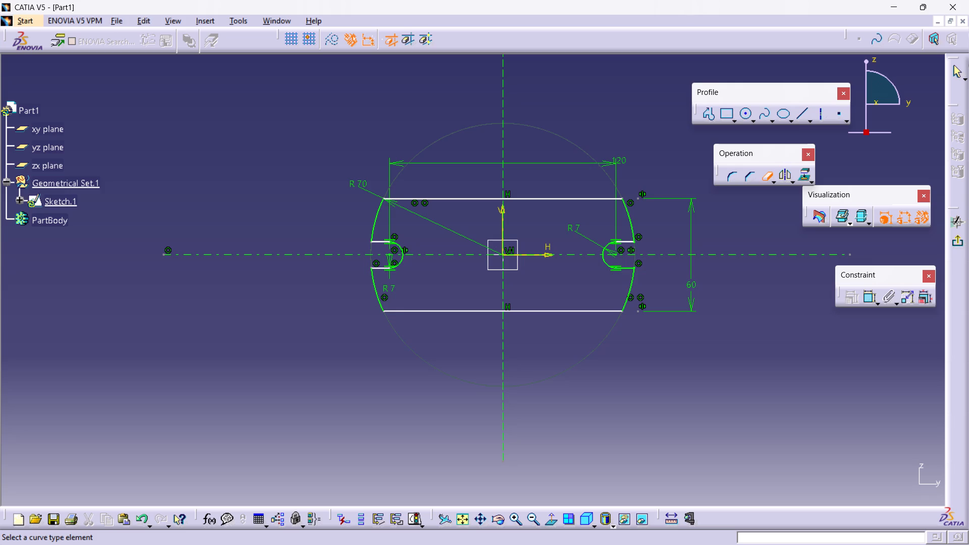
click(952, 245)
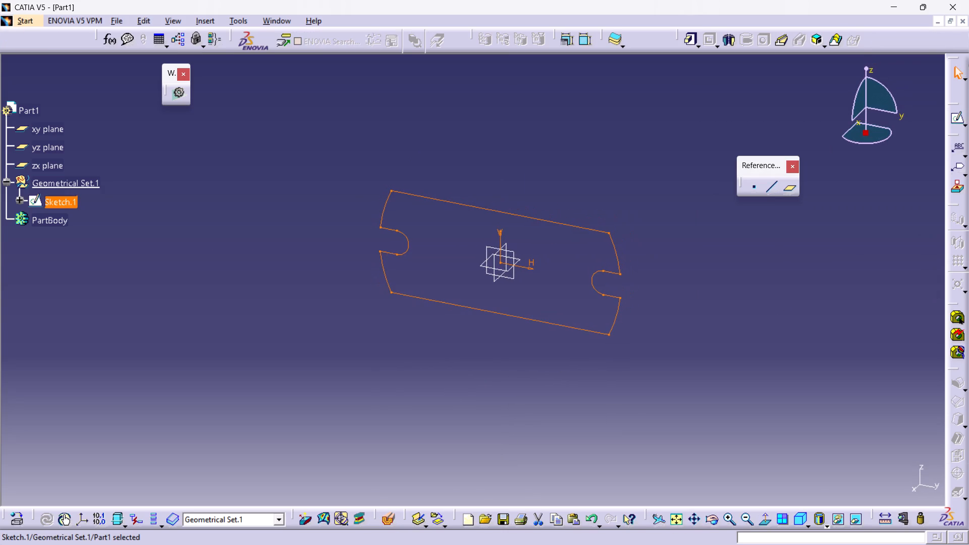
Pad the slotted profile with a length of 7.5 mm and mirrored extent.
click(691, 43)
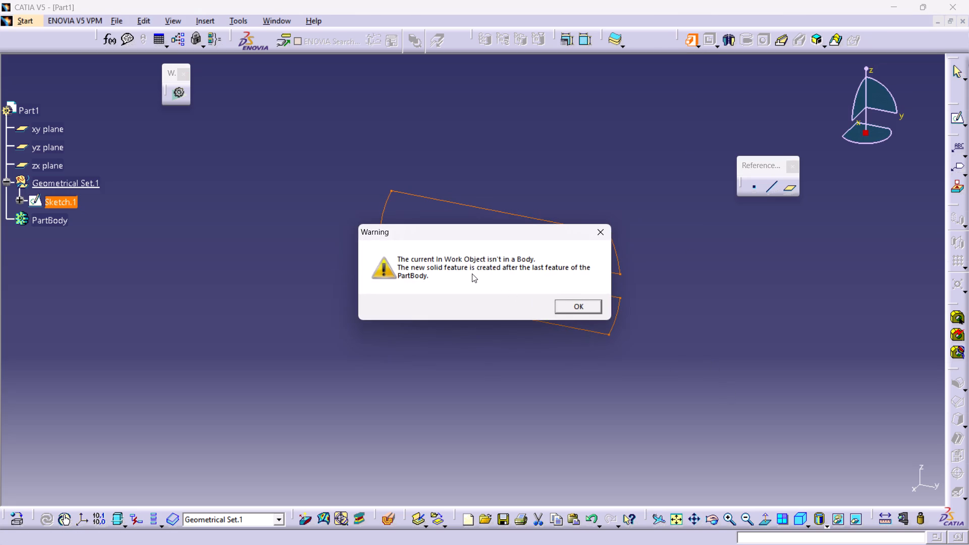
double_click(577, 305)
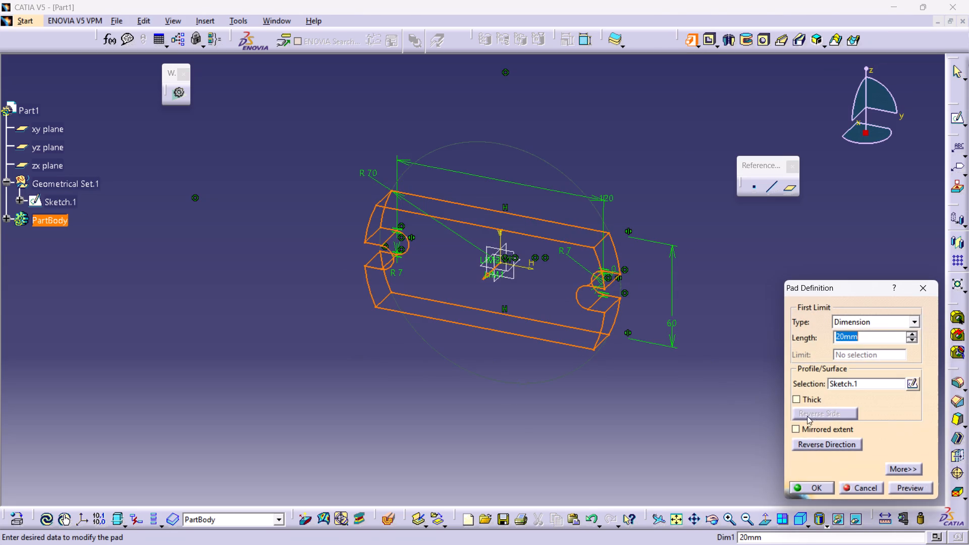
click(815, 427)
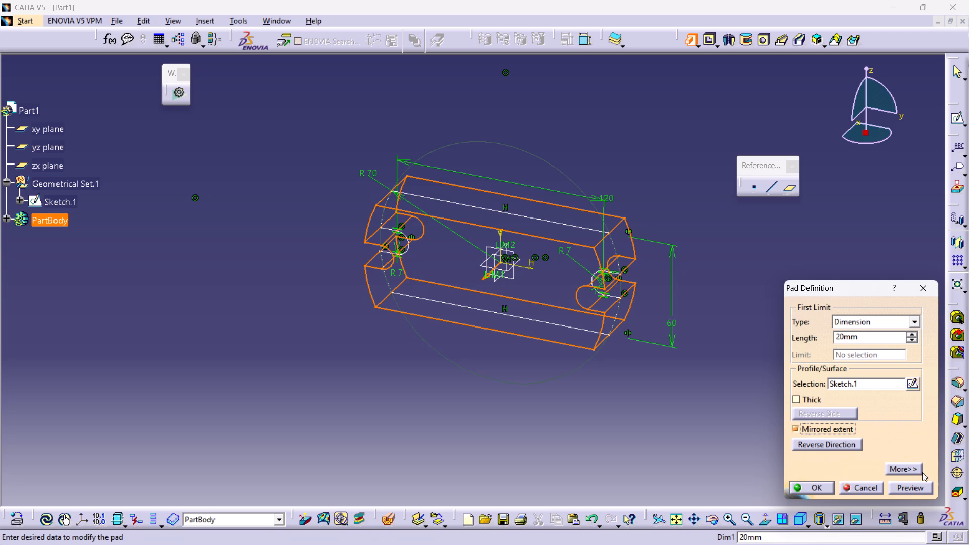
double_click(857, 335)
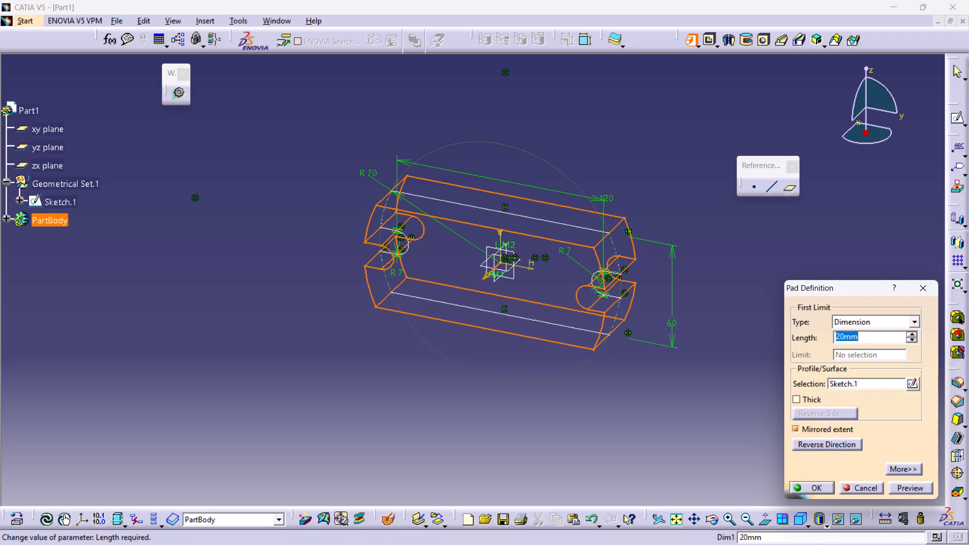
text(7.5)
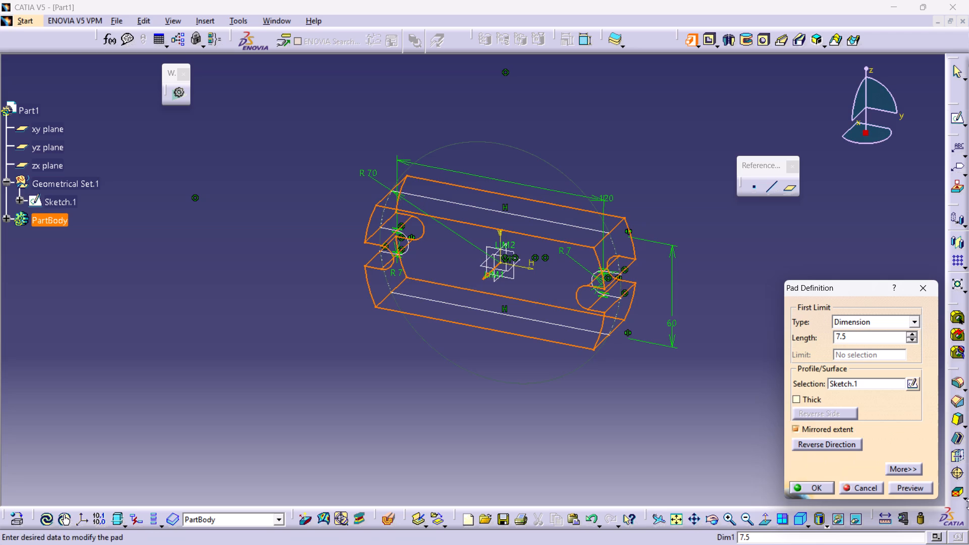
double_click(913, 488)
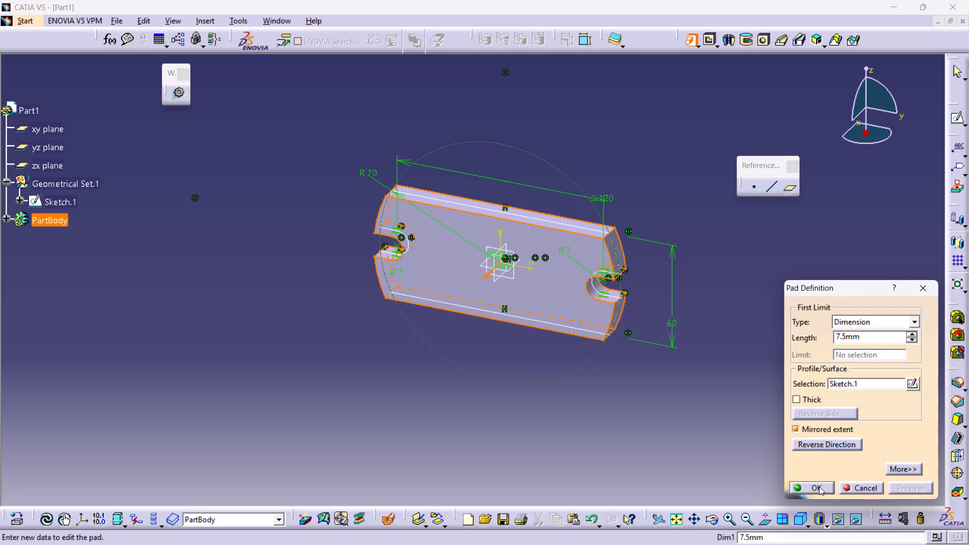
click(819, 486)
click(676, 425)
Sketch a circle of about 19 mm radius centred on the origin on the plate's large front face.
click(553, 299)
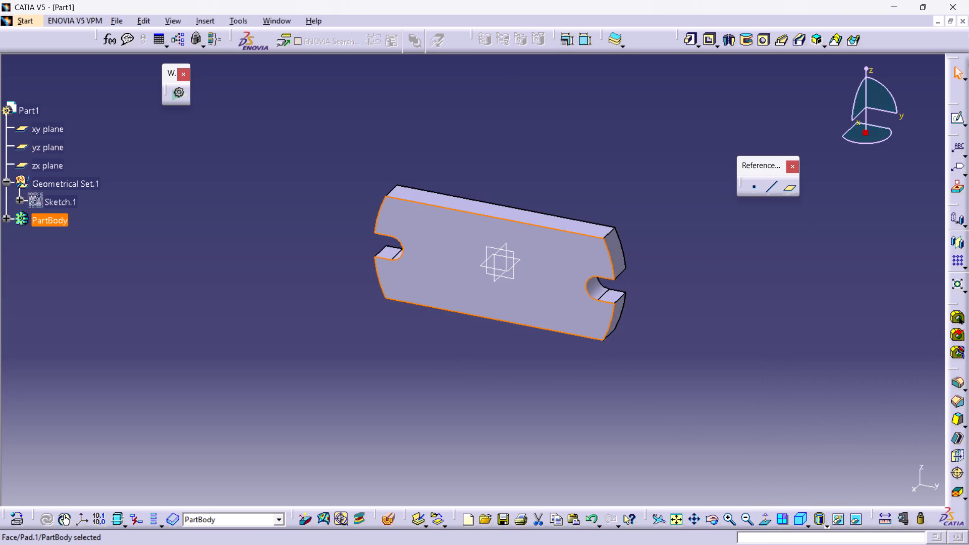
click(956, 121)
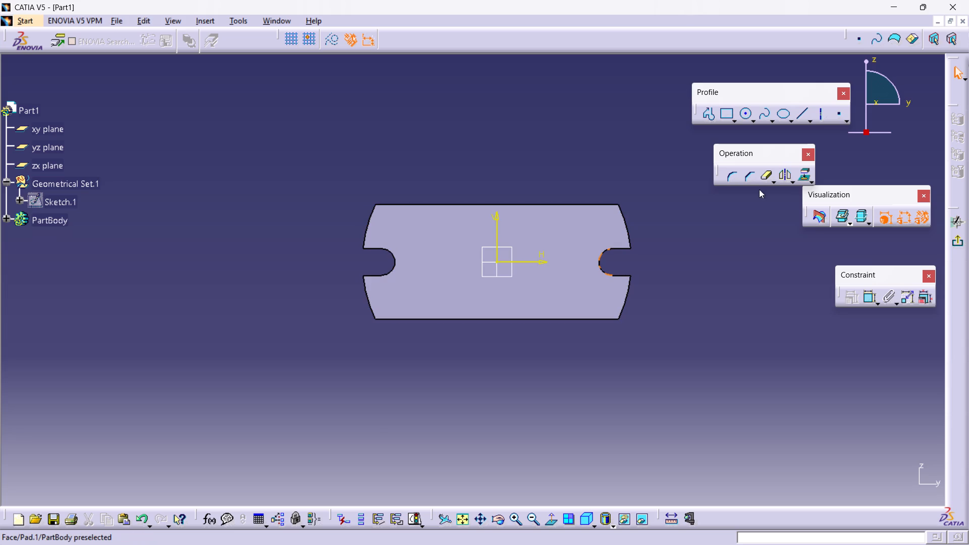
click(747, 115)
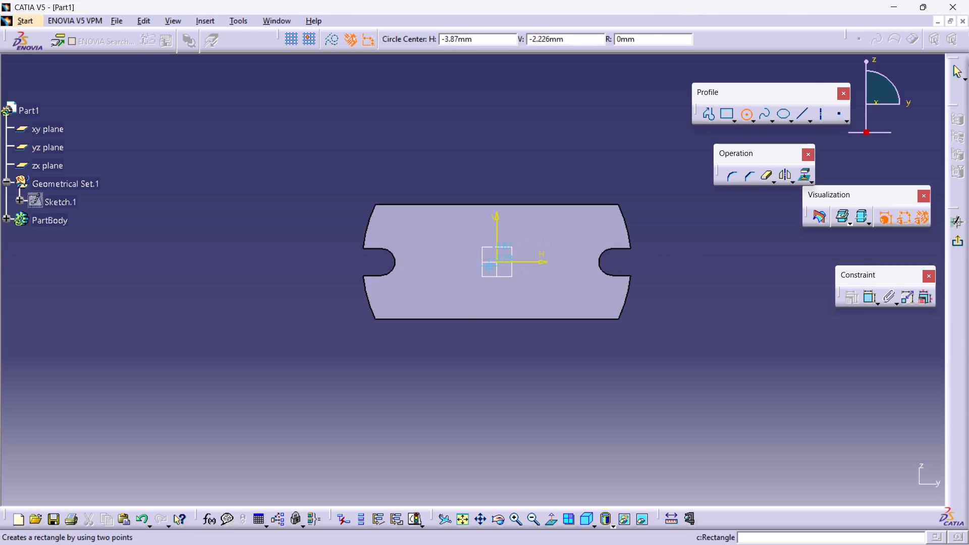
click(499, 261)
click(533, 256)
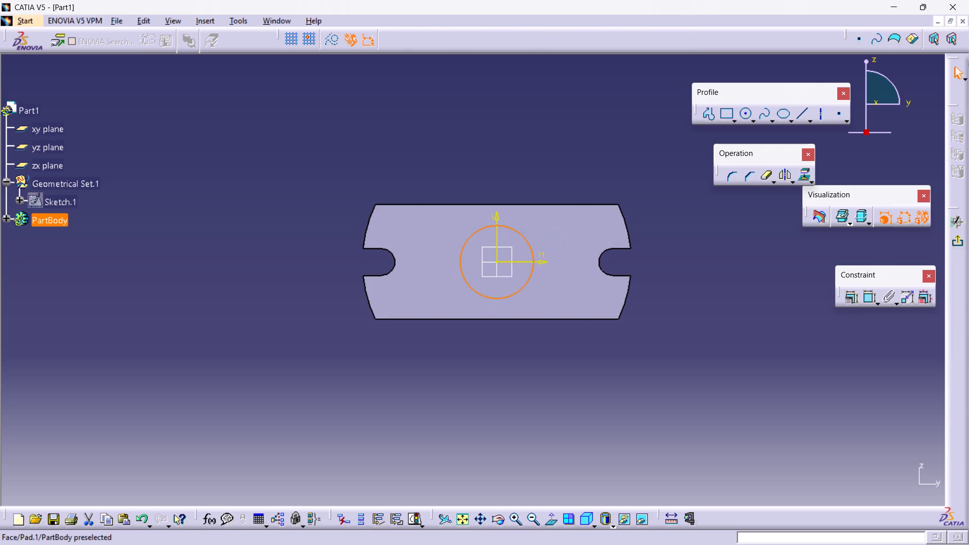
Constrain the circle by diameter instead of radius, set it to 45 mm, and exit the sketch.
click(869, 299)
click(606, 341)
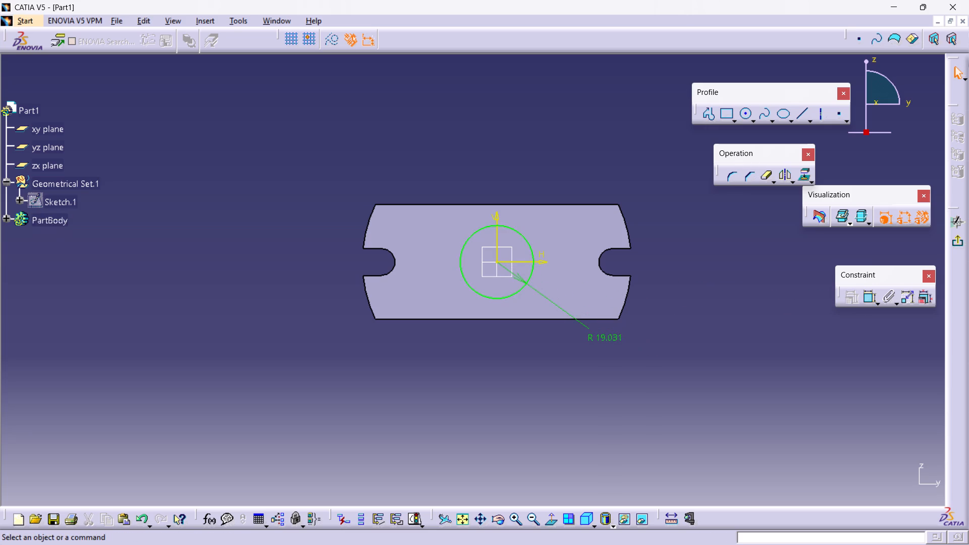
double_click(621, 338)
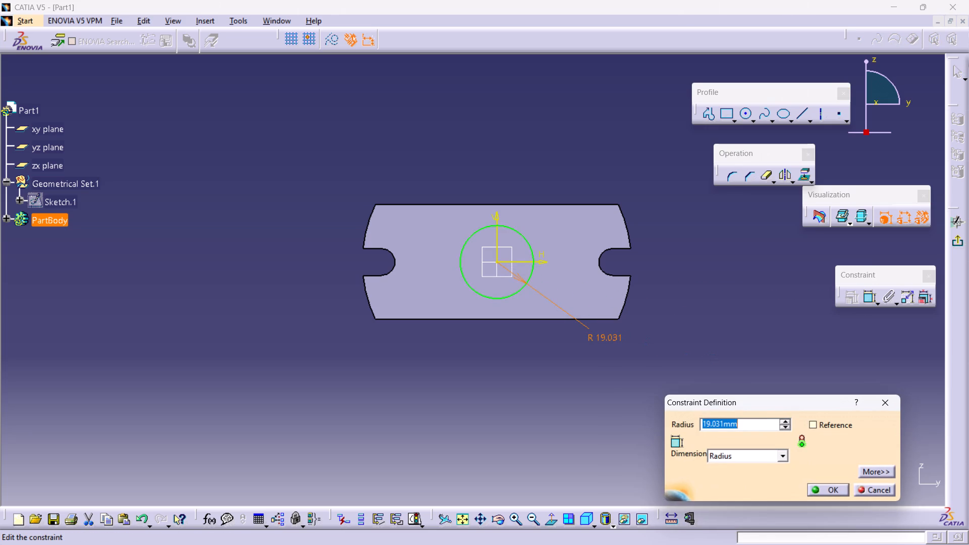
double_click(780, 452)
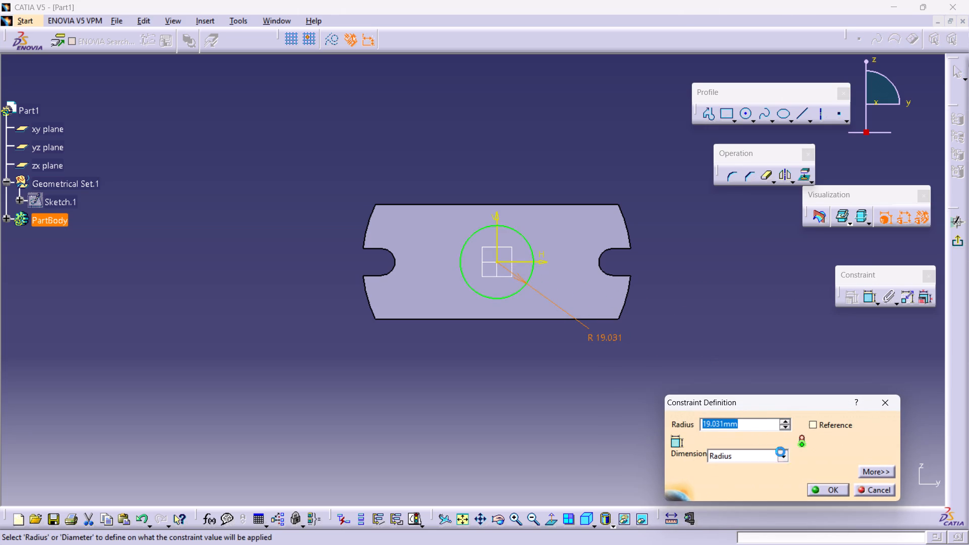
click(785, 456)
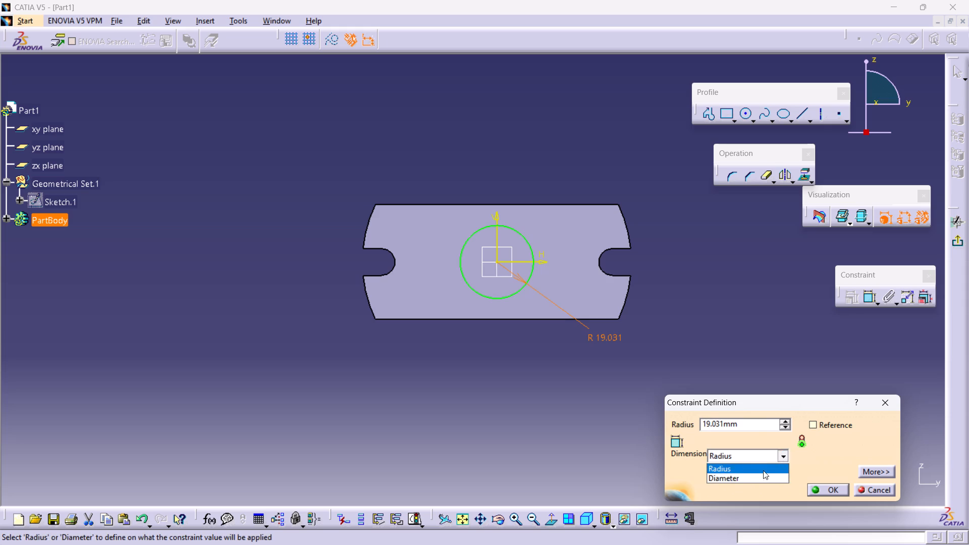
click(762, 478)
double_click(741, 423)
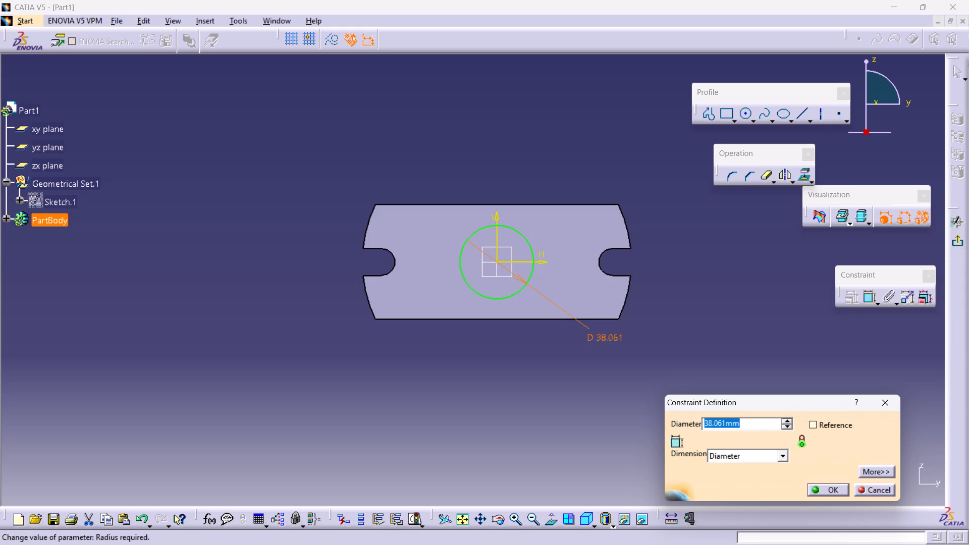
text(45)
key(Return)
click(707, 219)
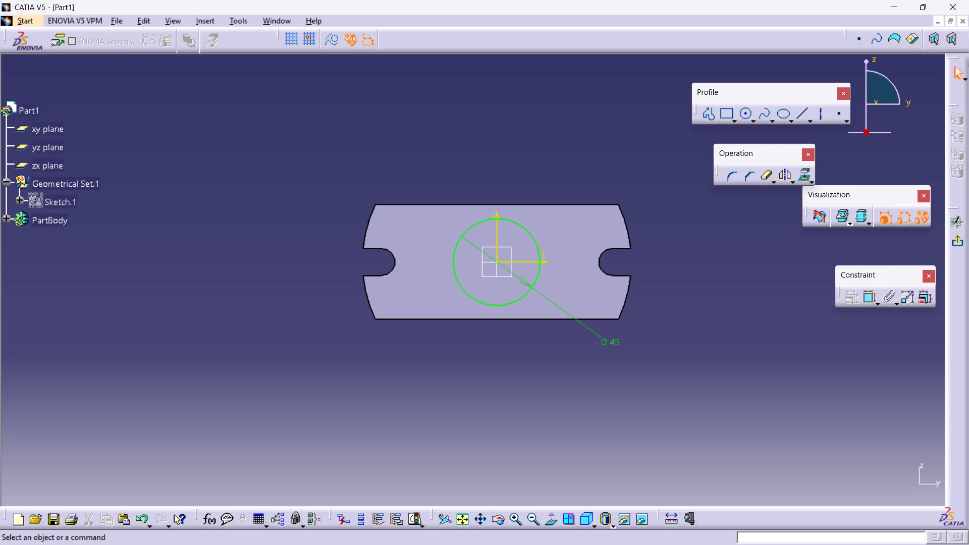
click(955, 245)
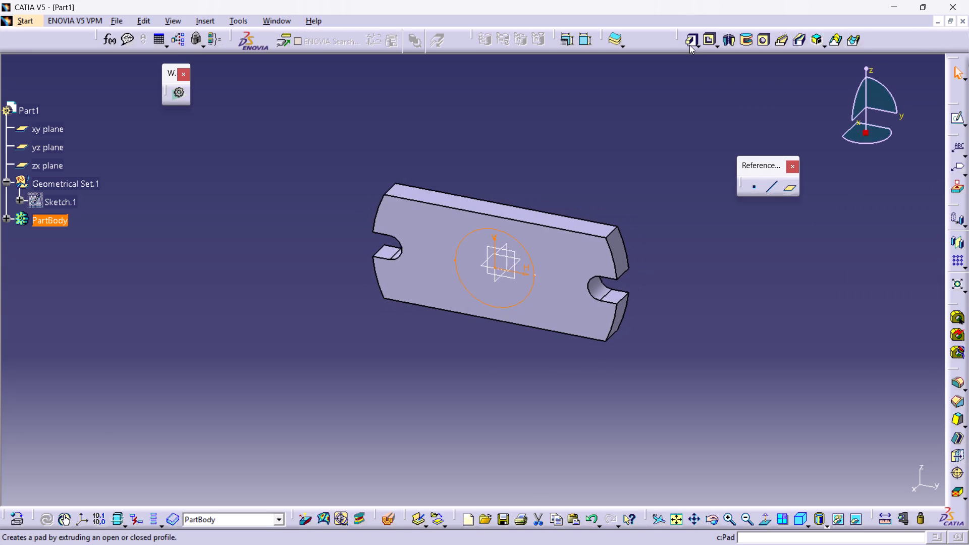
Pad the 45 mm diameter circle 40 mm outward from the plate face.
click(689, 45)
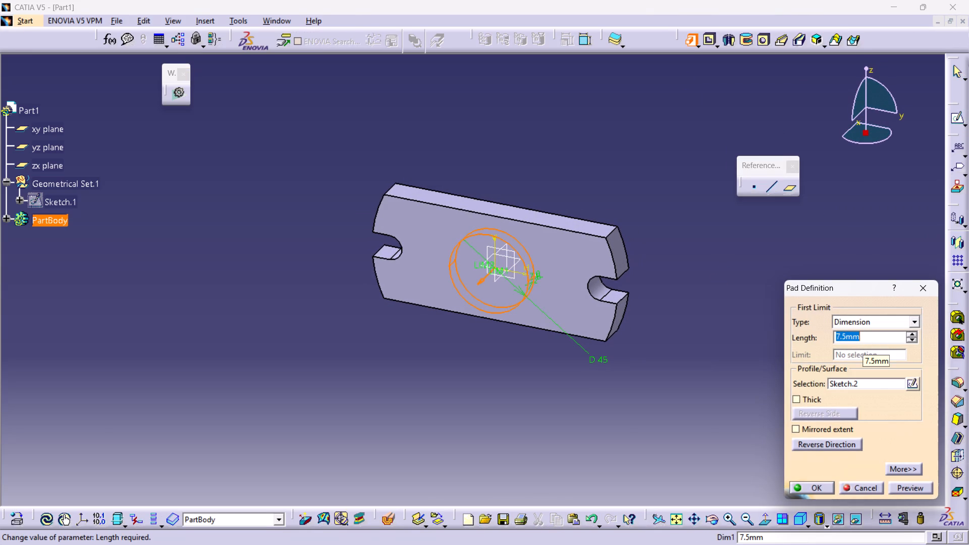
text(40)
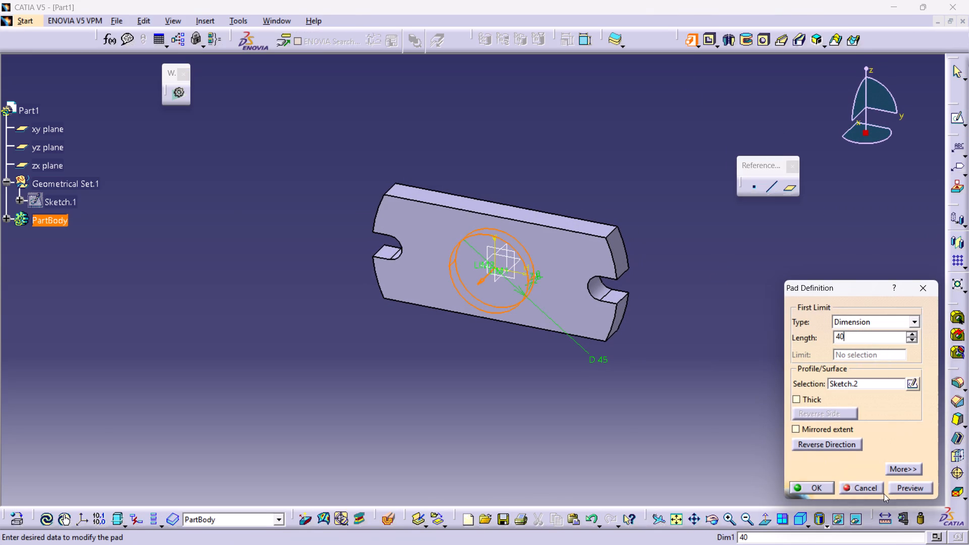
double_click(896, 488)
click(823, 485)
click(716, 431)
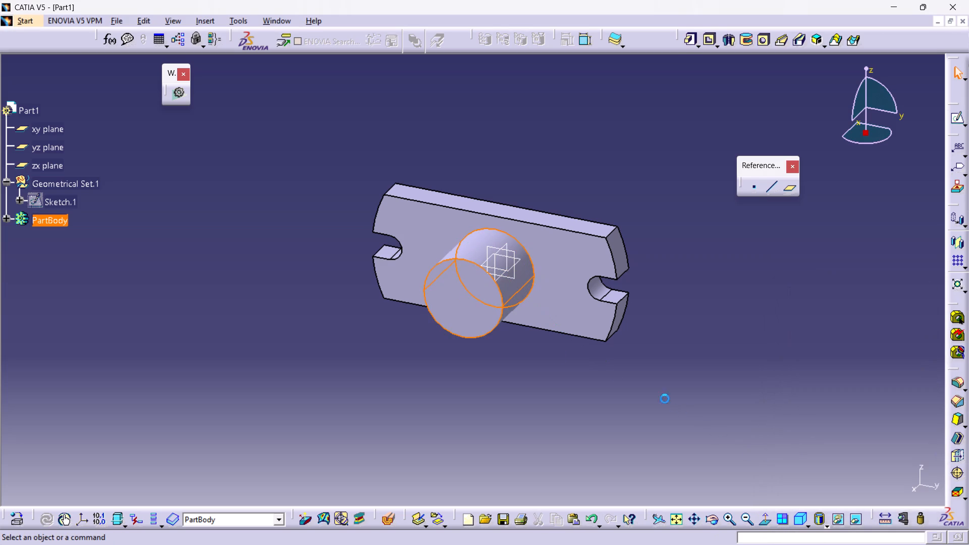
Sketch a circle on the boss's end face, centred on the origin and slightly larger than the boss.
click(461, 302)
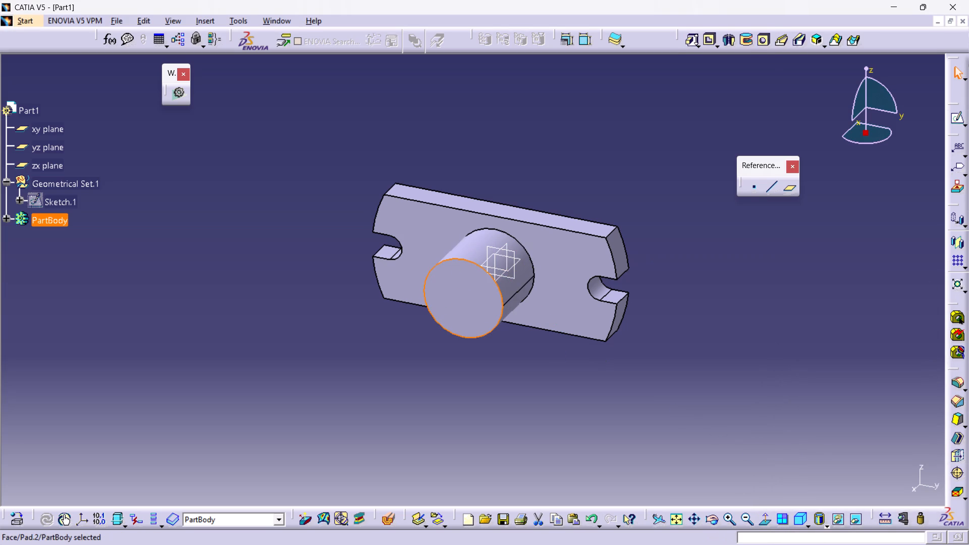
click(957, 123)
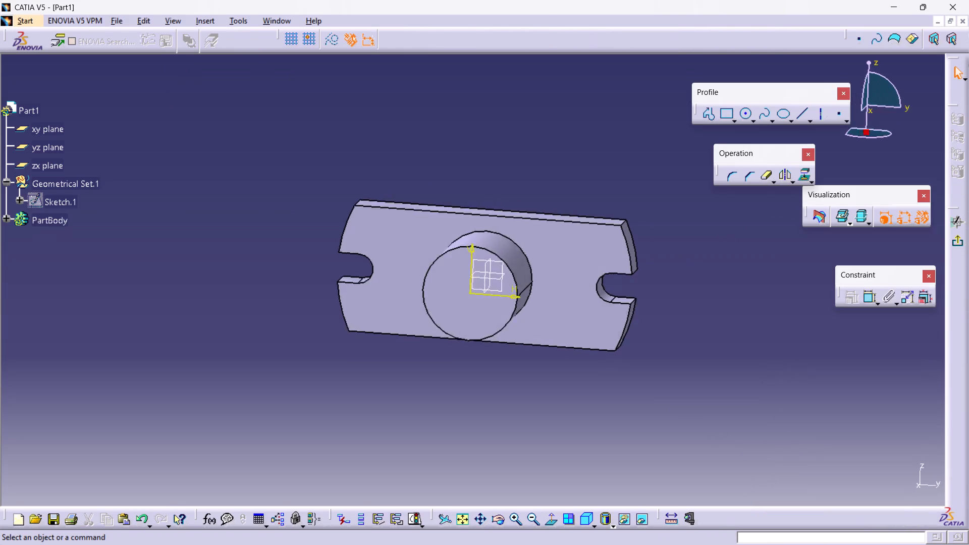
click(748, 115)
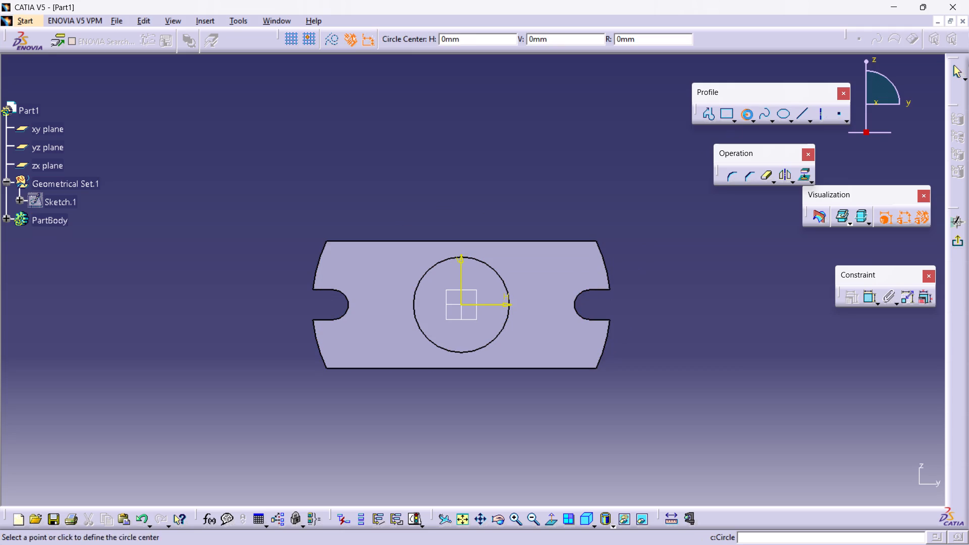
click(460, 306)
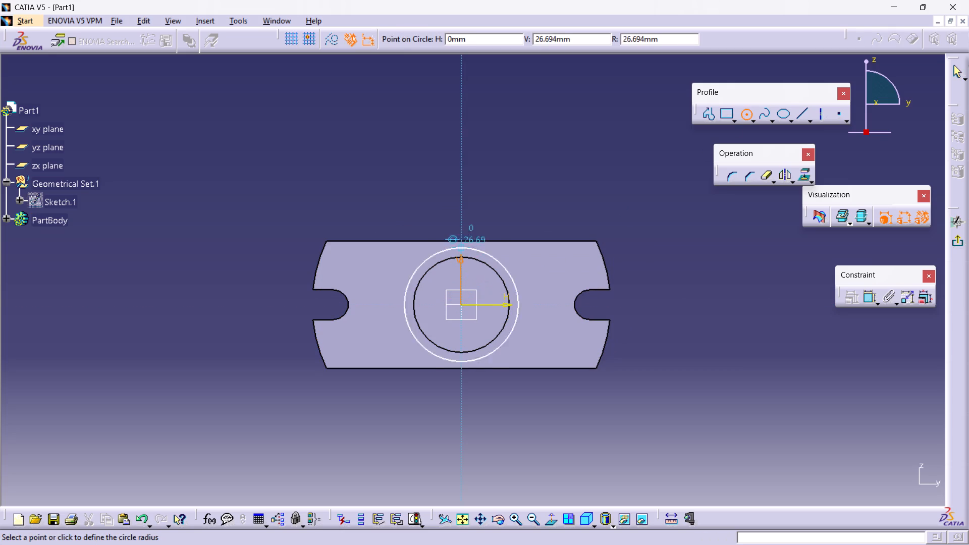
click(463, 243)
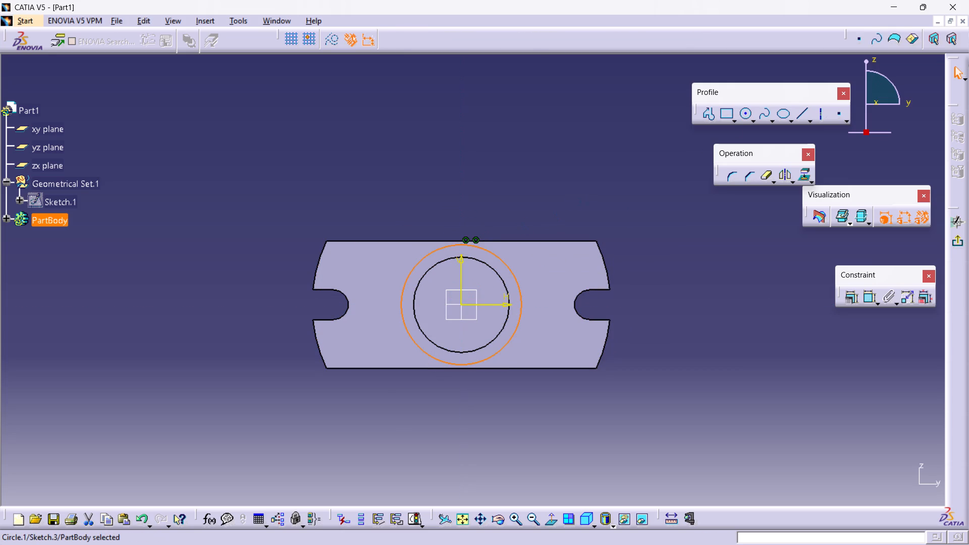
Constrain the new circle on the boss's end face to a 50 mm diameter and exit the sketch.
click(874, 299)
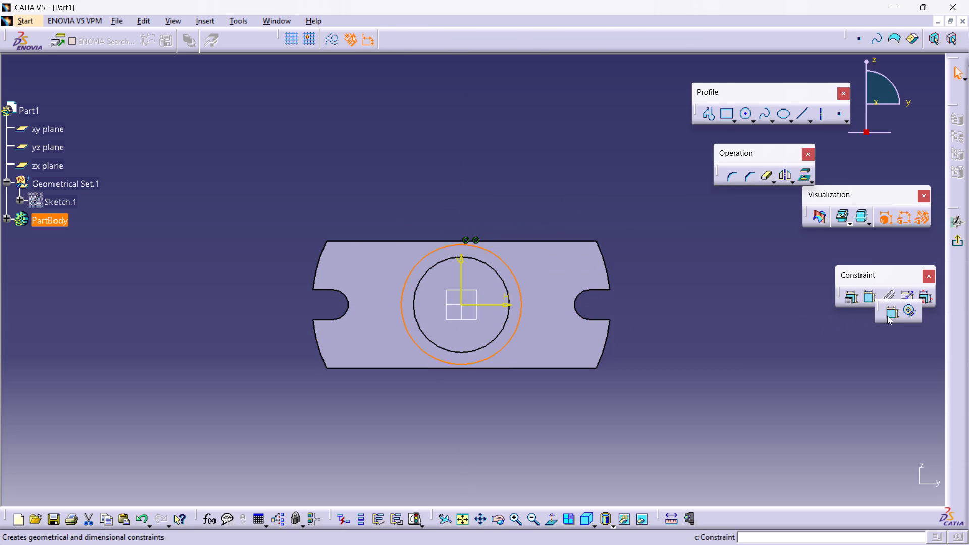
click(890, 316)
click(502, 201)
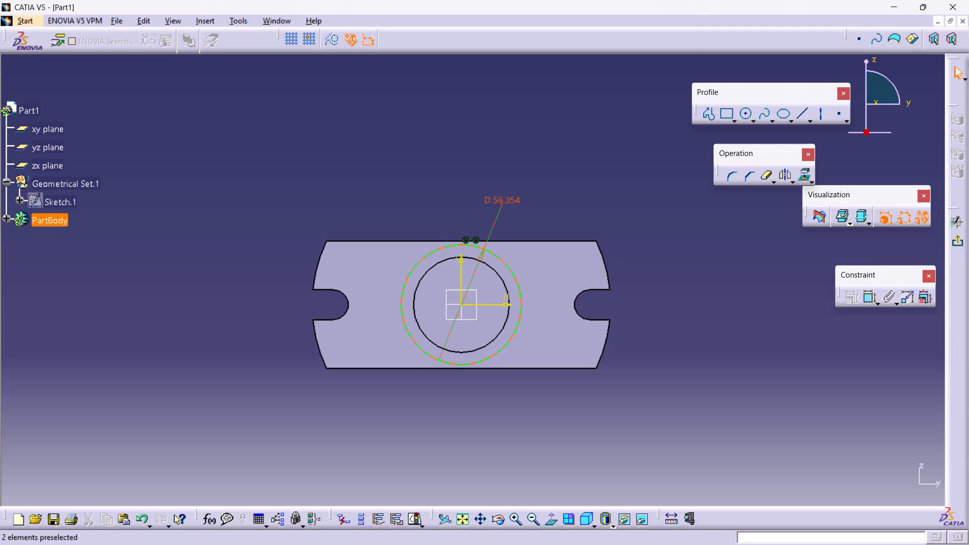
double_click(514, 198)
text(50)
key(Return)
double_click(550, 179)
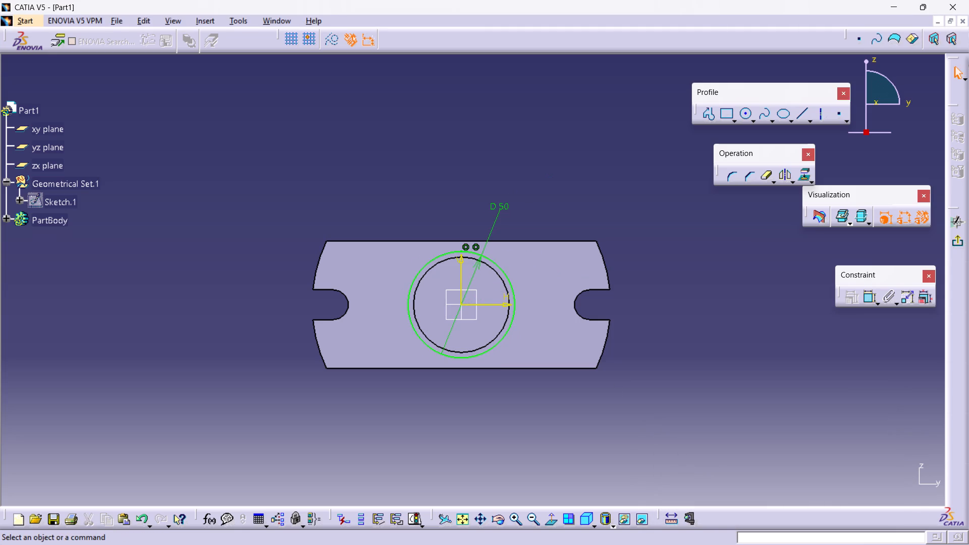
click(951, 241)
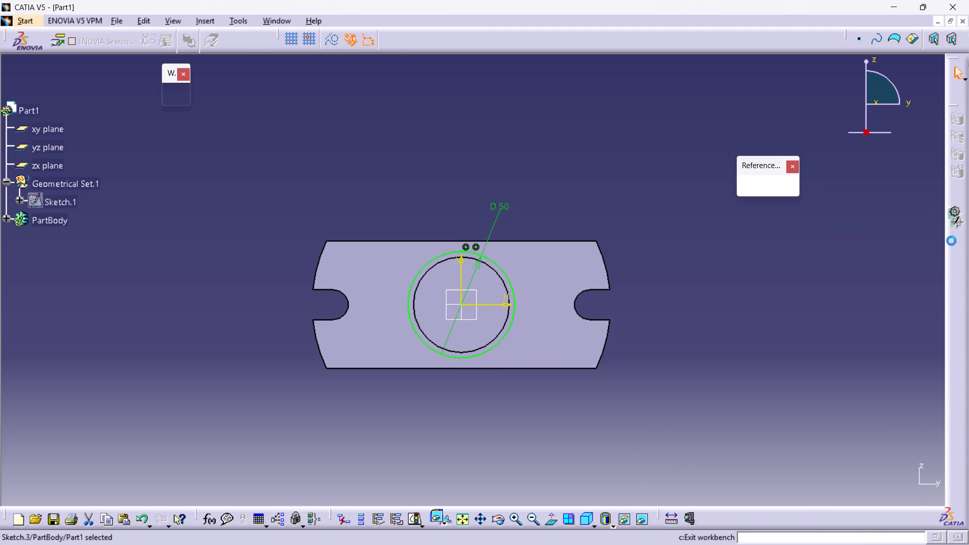
Pad the 50 mm diameter circle 15 mm outward from the boss's end face.
click(694, 35)
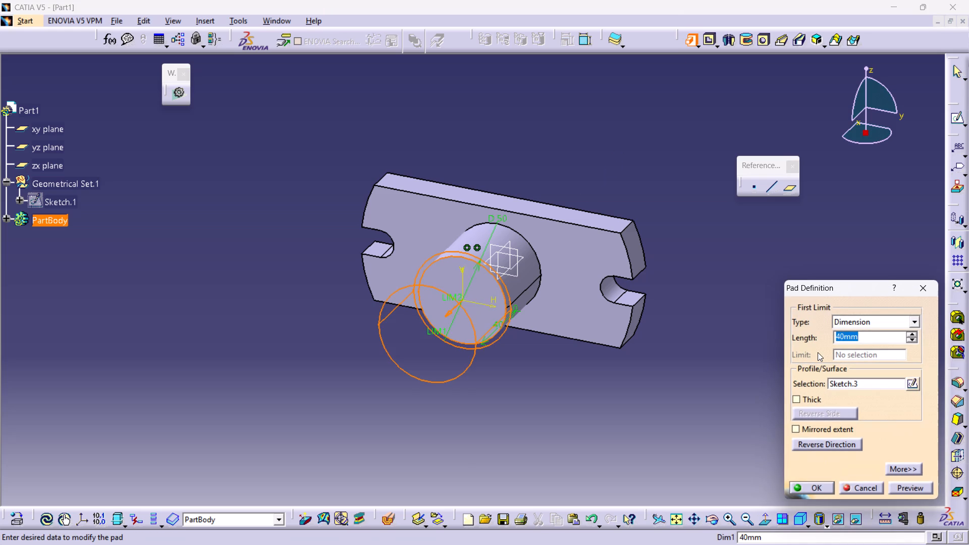
text(15)
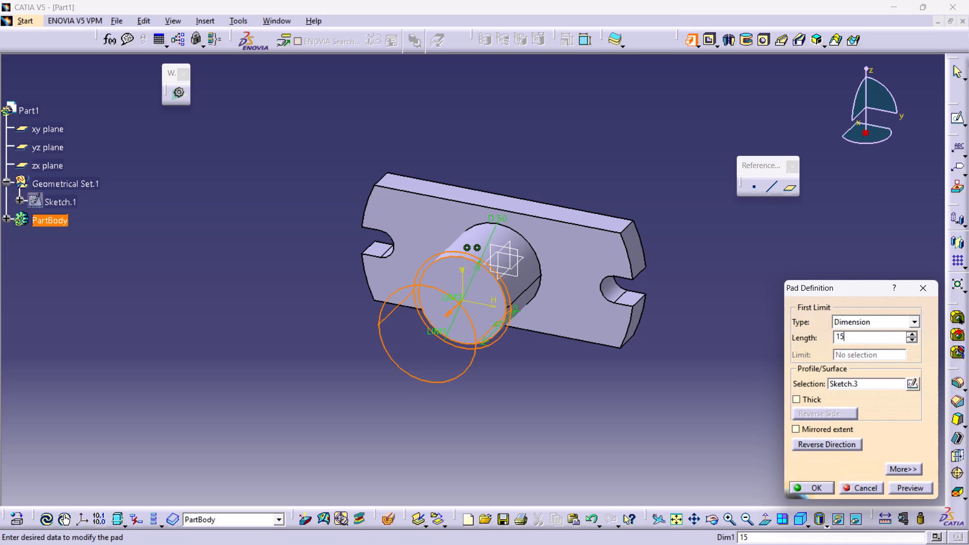
key(Return)
click(624, 137)
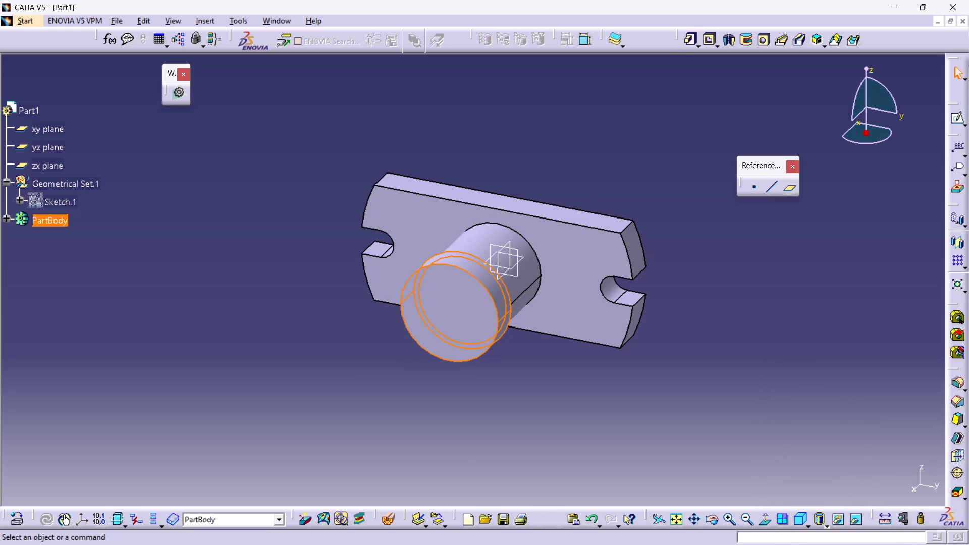
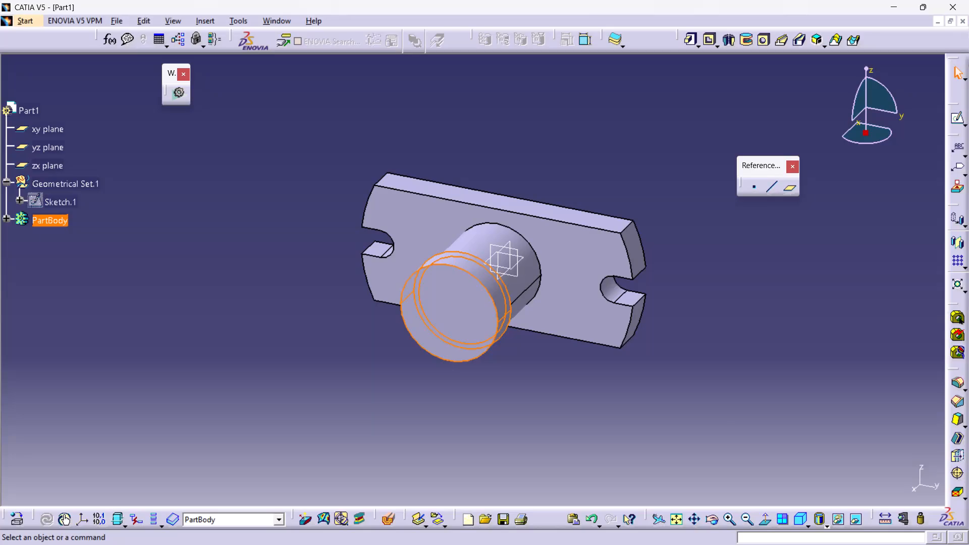
Apply a 1 mm edge fillet to the circular edge where the boss meets the underside of the collar.
click(955, 383)
middle_drag(652, 116, 483, 281)
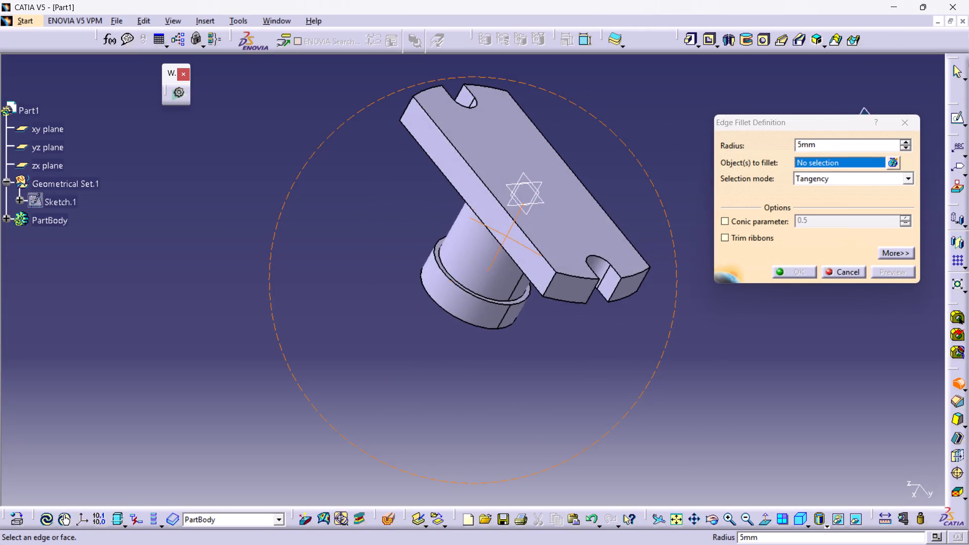
middle_drag(483, 281, 485, 299)
ctrl+middle_drag(491, 297, 248, 254)
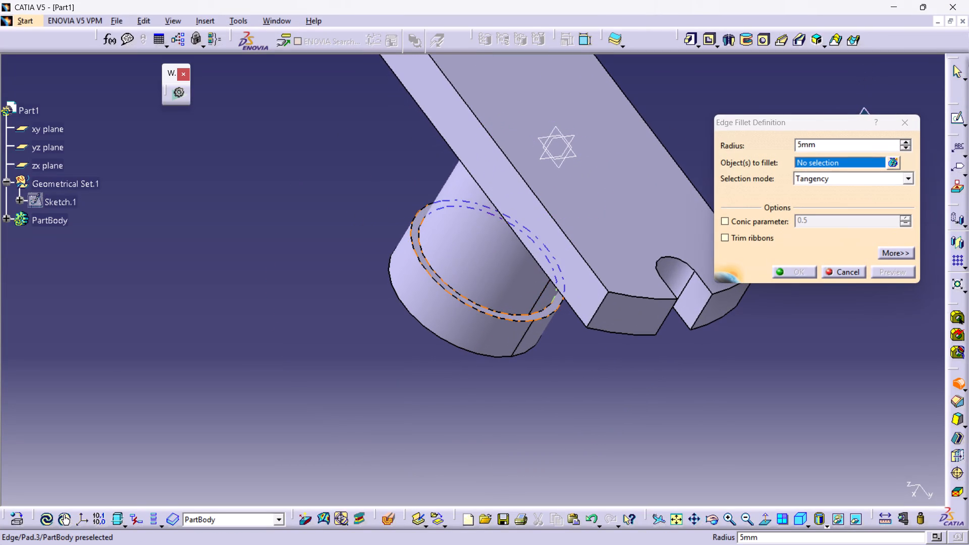
click(428, 259)
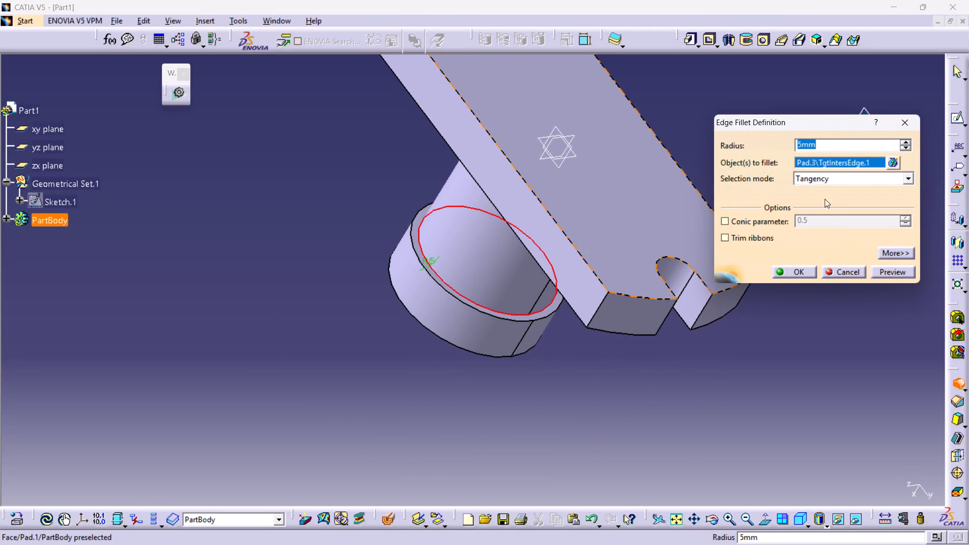
click(884, 267)
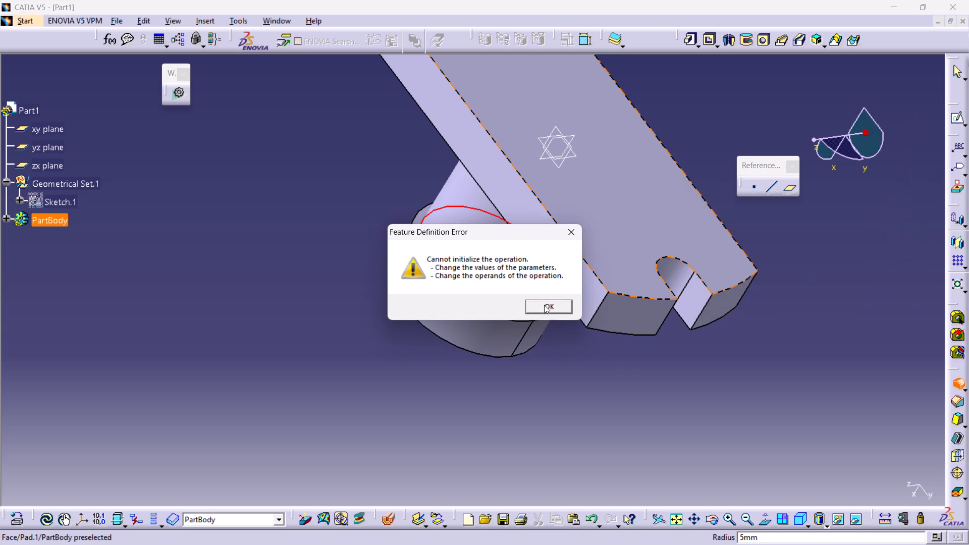
click(545, 305)
triple_click(904, 147)
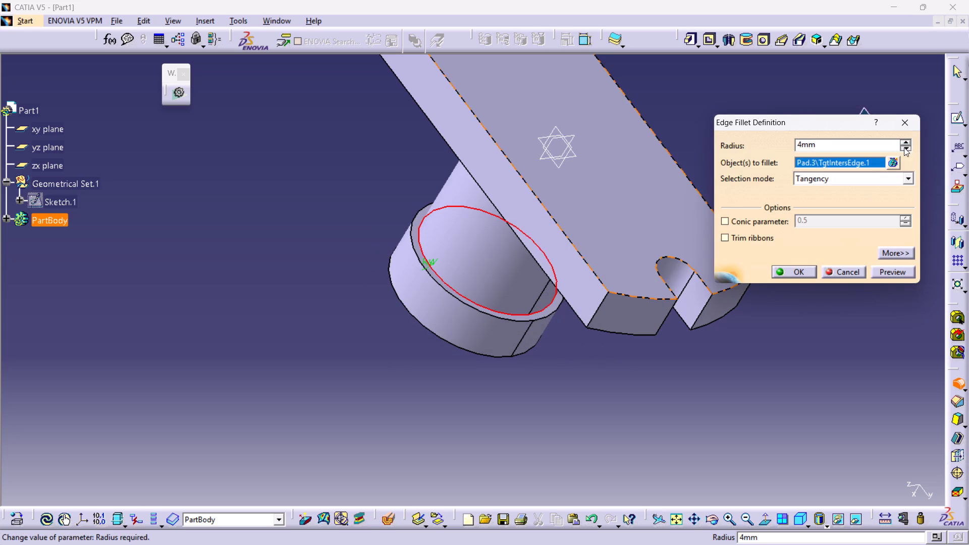
double_click(904, 147)
click(882, 271)
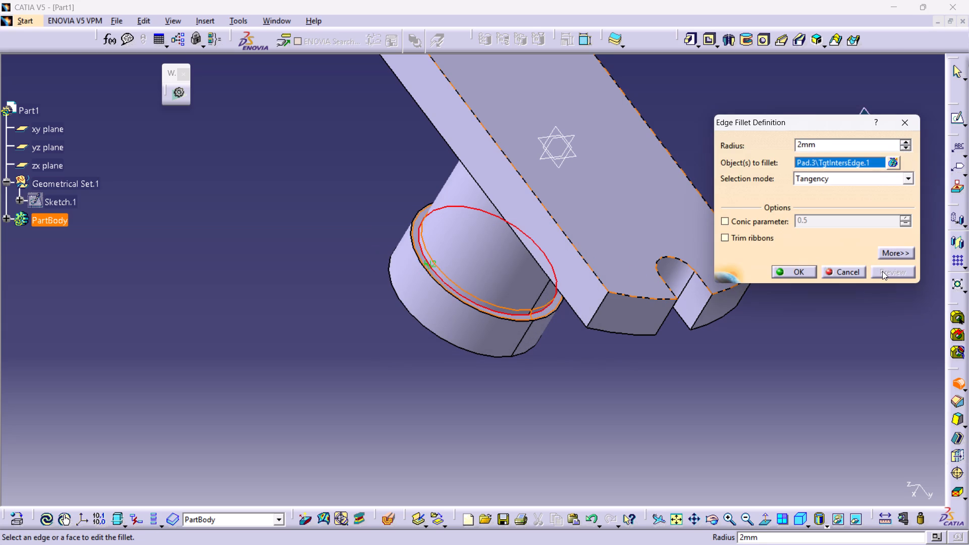
click(905, 149)
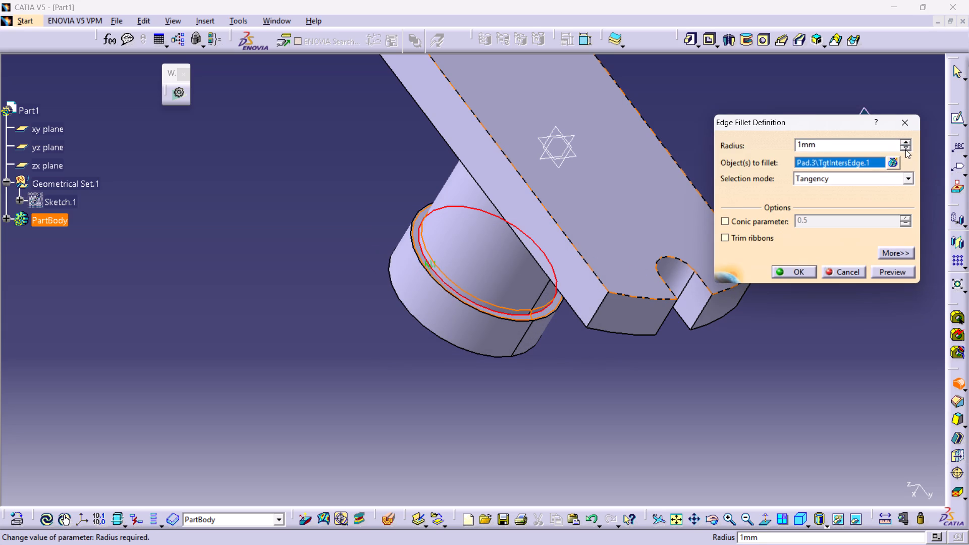
click(910, 278)
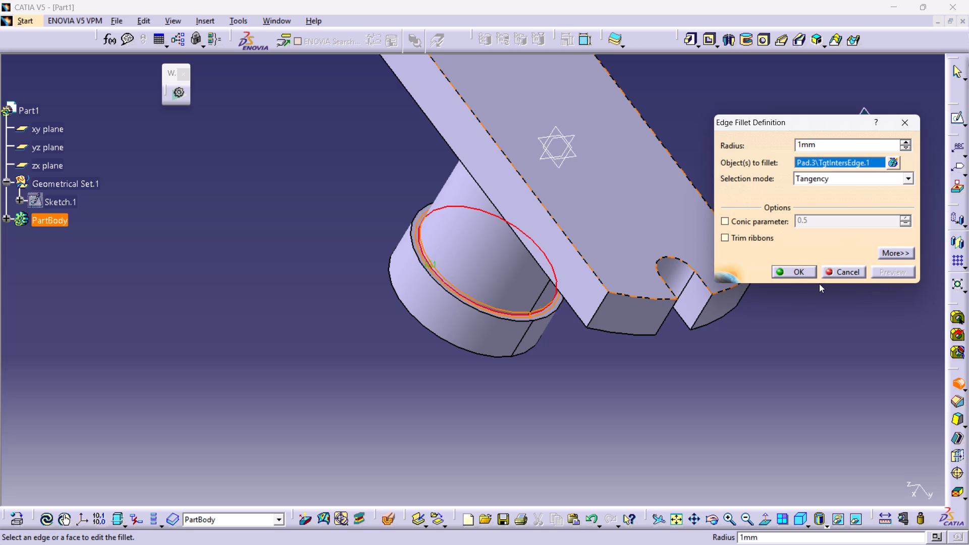
click(794, 274)
click(794, 332)
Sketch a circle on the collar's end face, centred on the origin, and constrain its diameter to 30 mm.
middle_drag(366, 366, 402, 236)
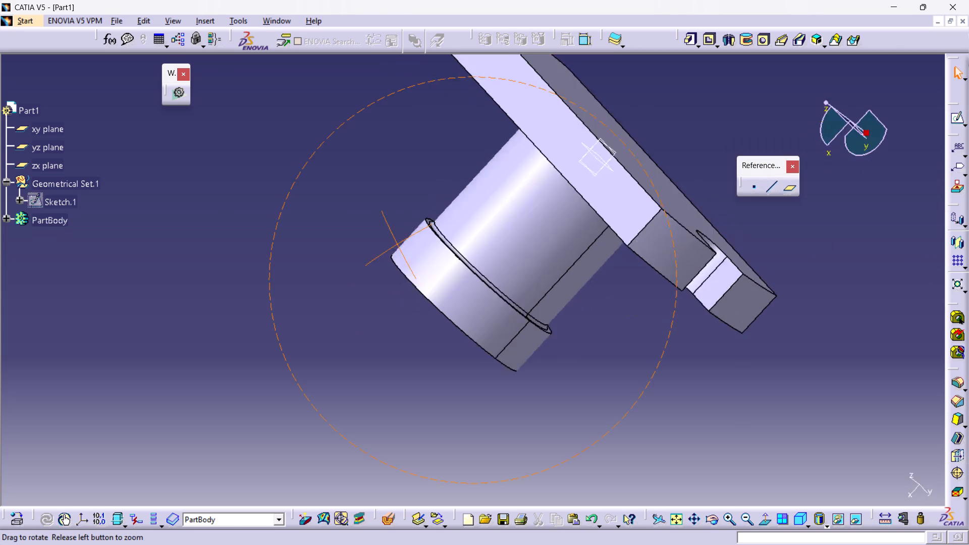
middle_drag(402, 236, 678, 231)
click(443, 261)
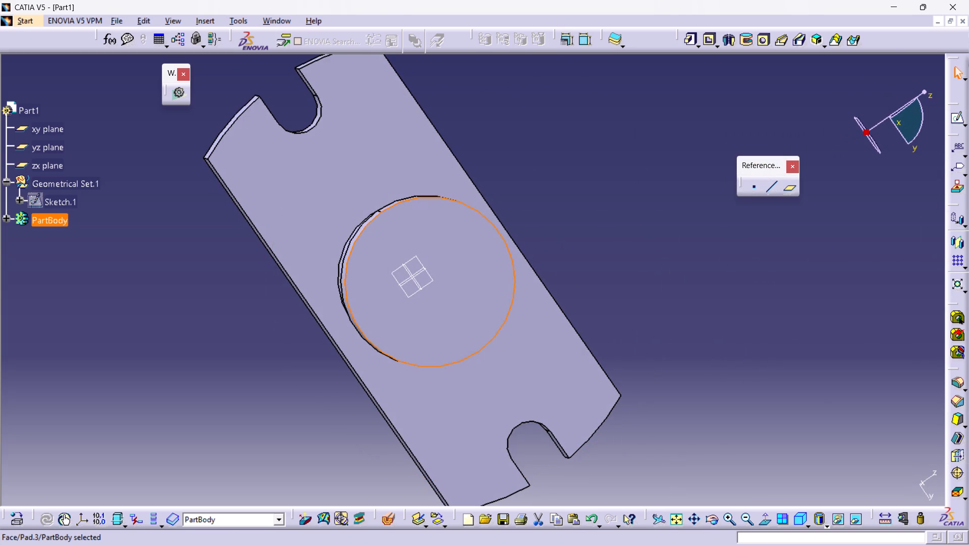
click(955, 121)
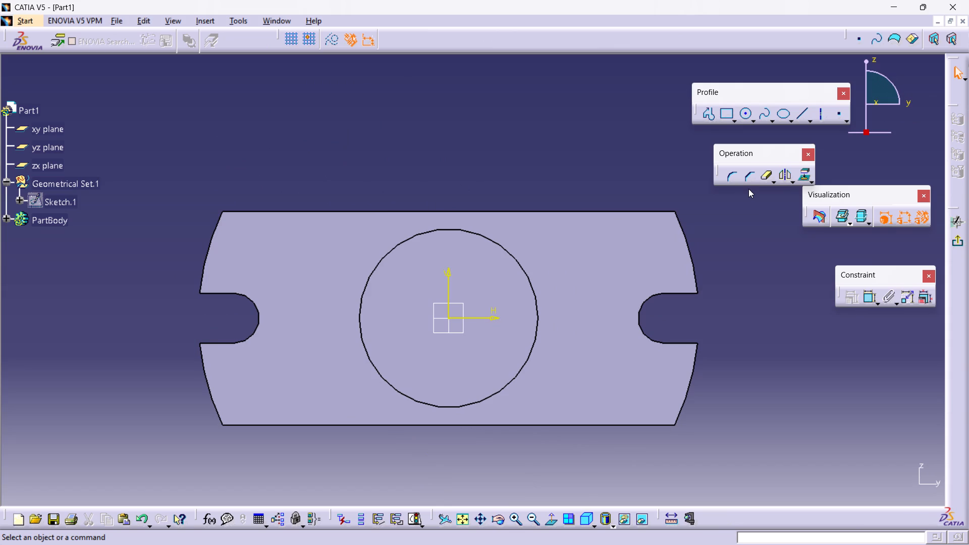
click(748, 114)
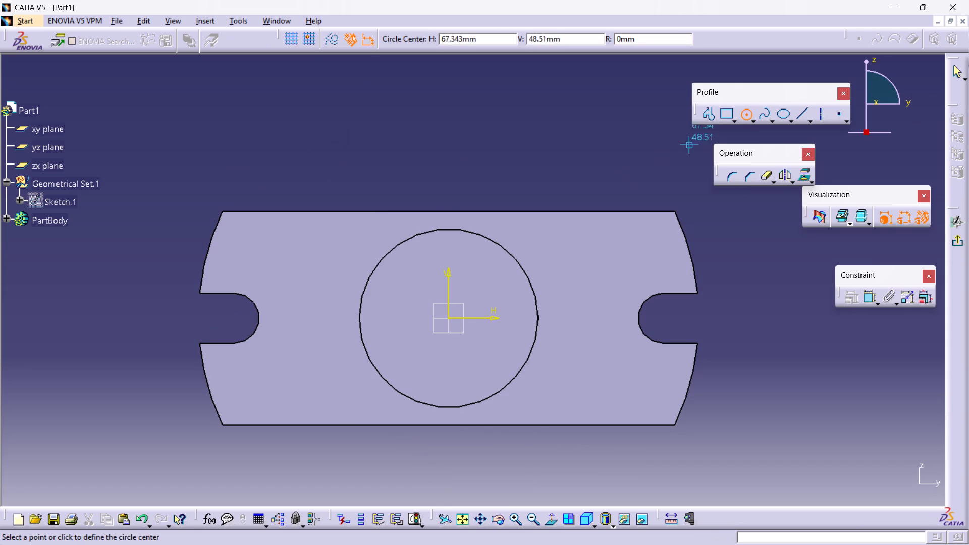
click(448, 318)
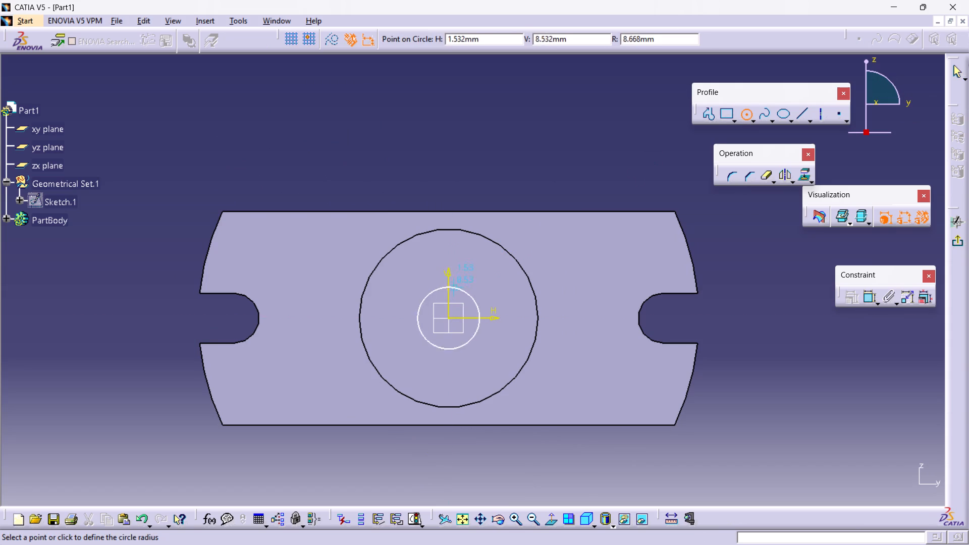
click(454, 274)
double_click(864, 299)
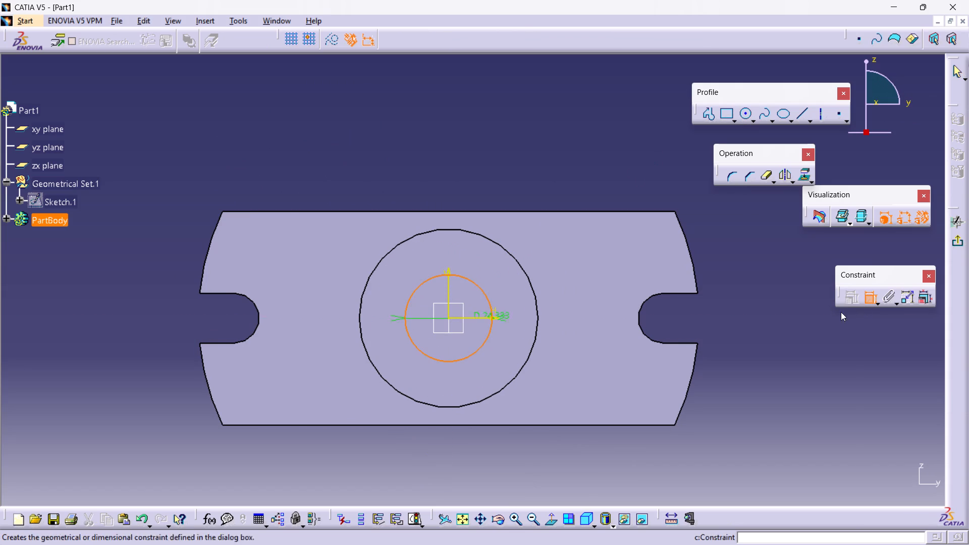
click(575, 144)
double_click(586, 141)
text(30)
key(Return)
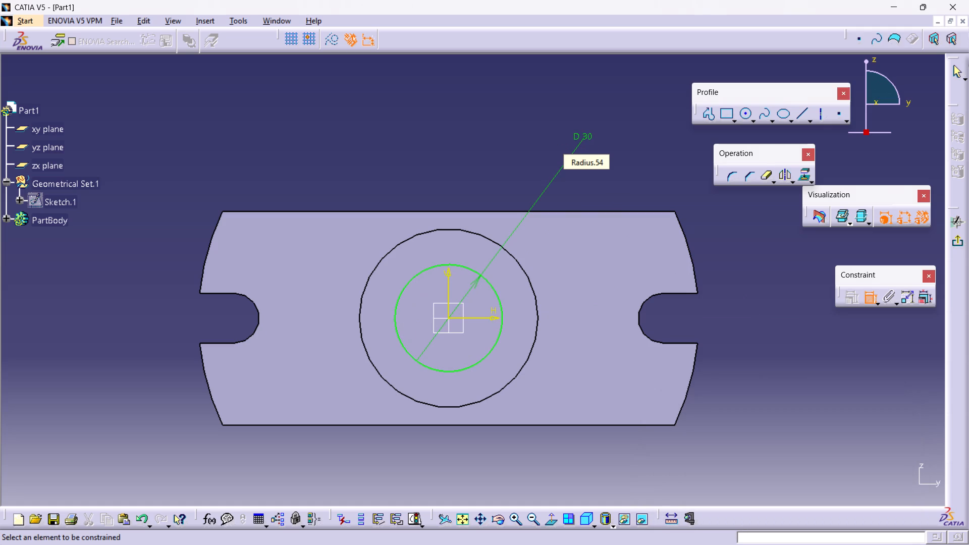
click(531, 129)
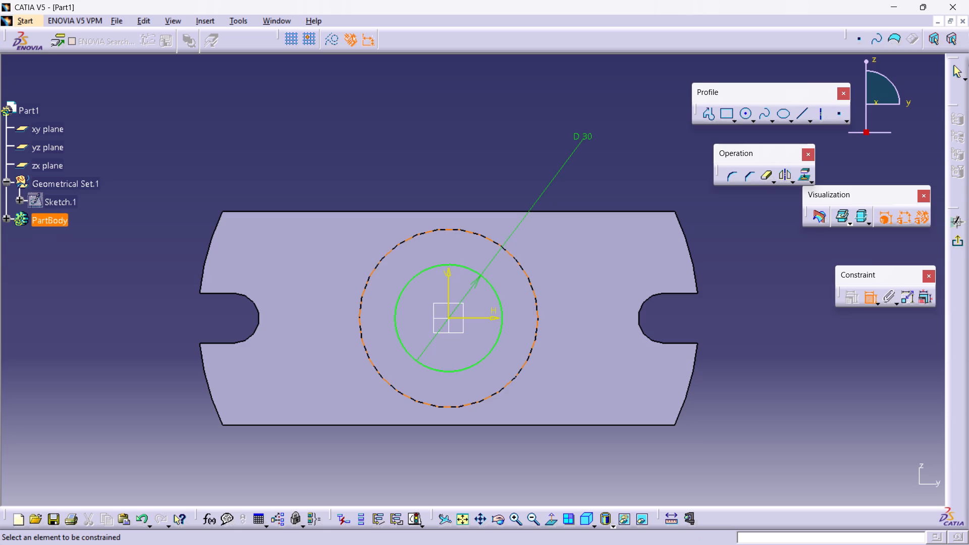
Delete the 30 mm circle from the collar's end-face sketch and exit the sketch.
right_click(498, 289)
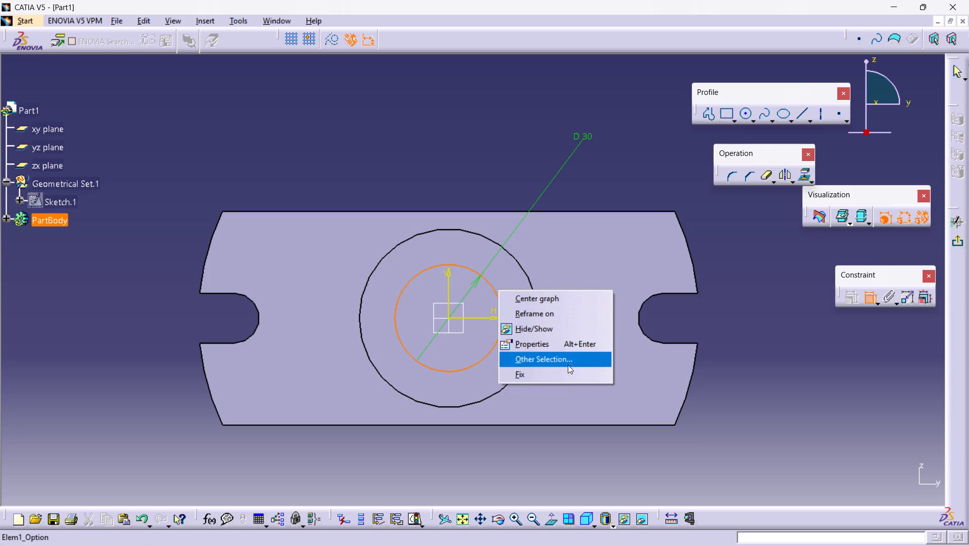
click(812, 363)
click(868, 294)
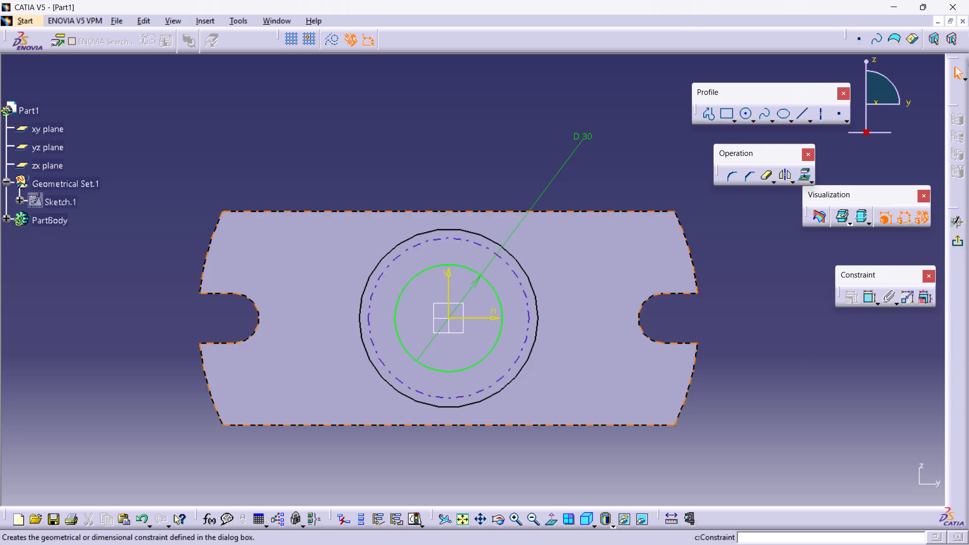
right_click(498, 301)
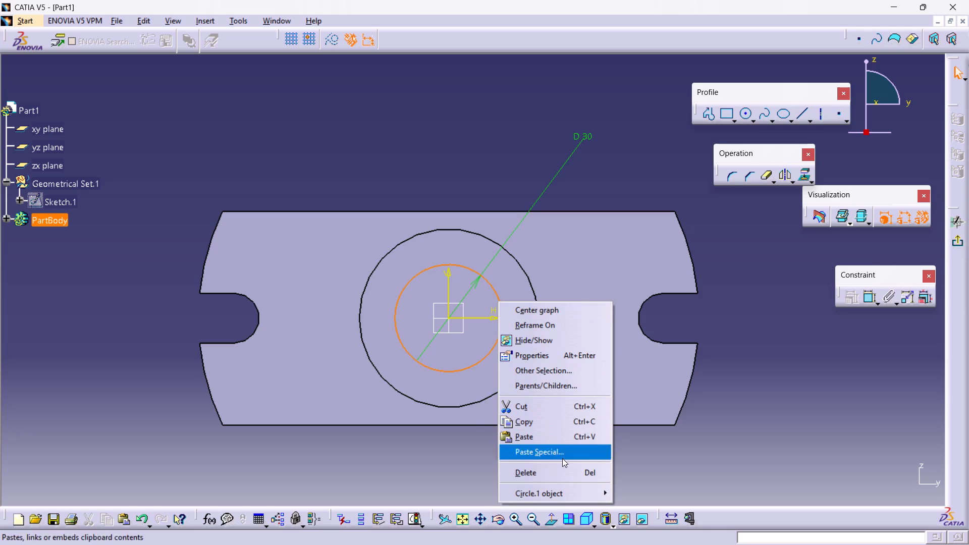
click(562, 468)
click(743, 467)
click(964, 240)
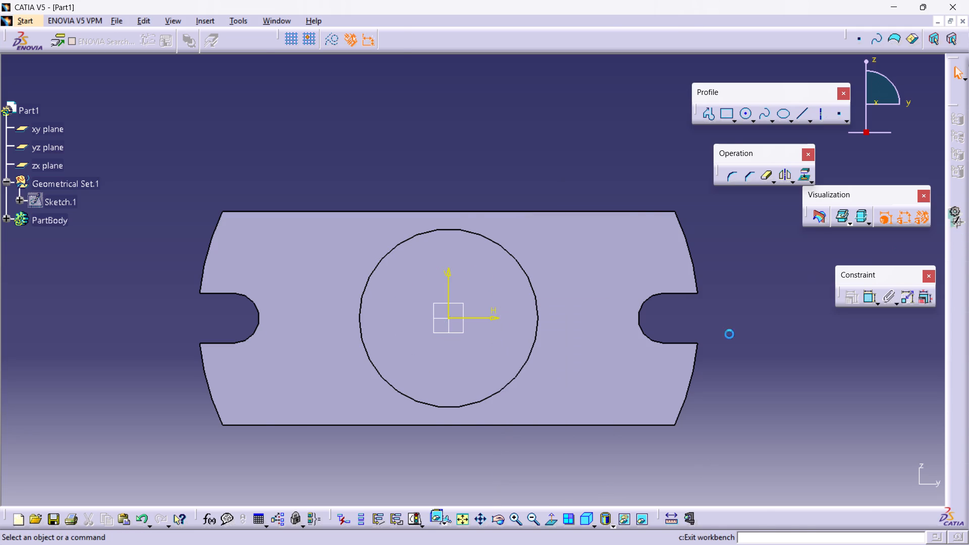
Open a new sketch on the xy plane.
middle_drag(319, 427, 591, 357)
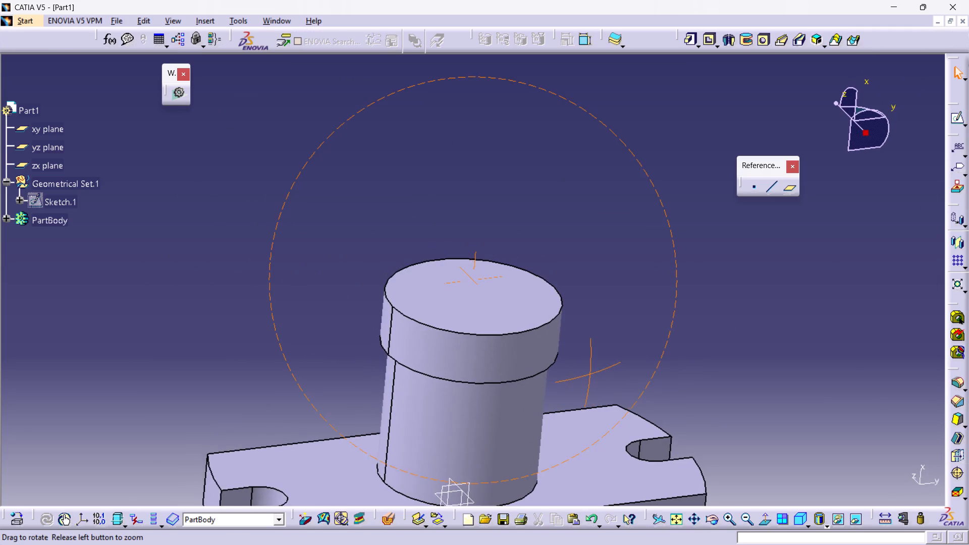
middle_drag(591, 357, 584, 363)
middle_drag(560, 399, 515, 299)
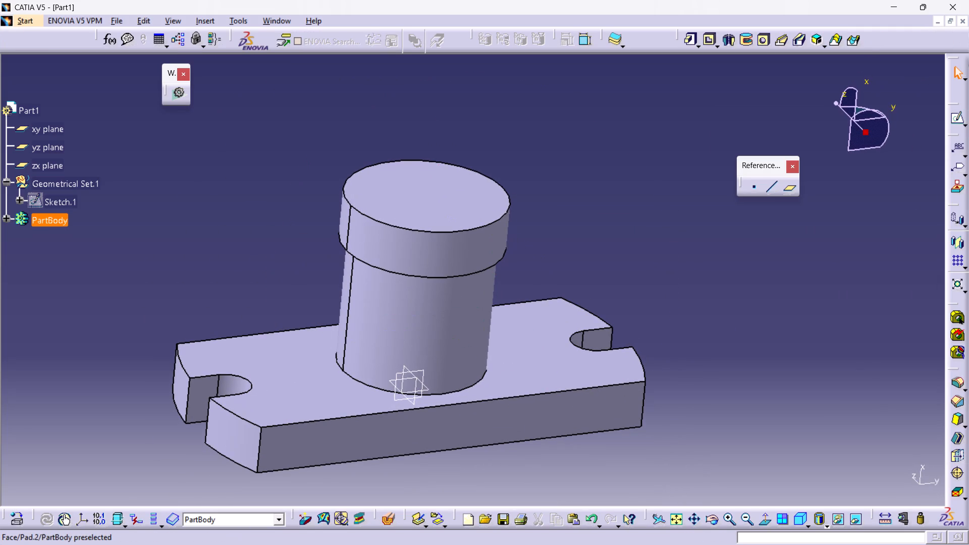
click(419, 370)
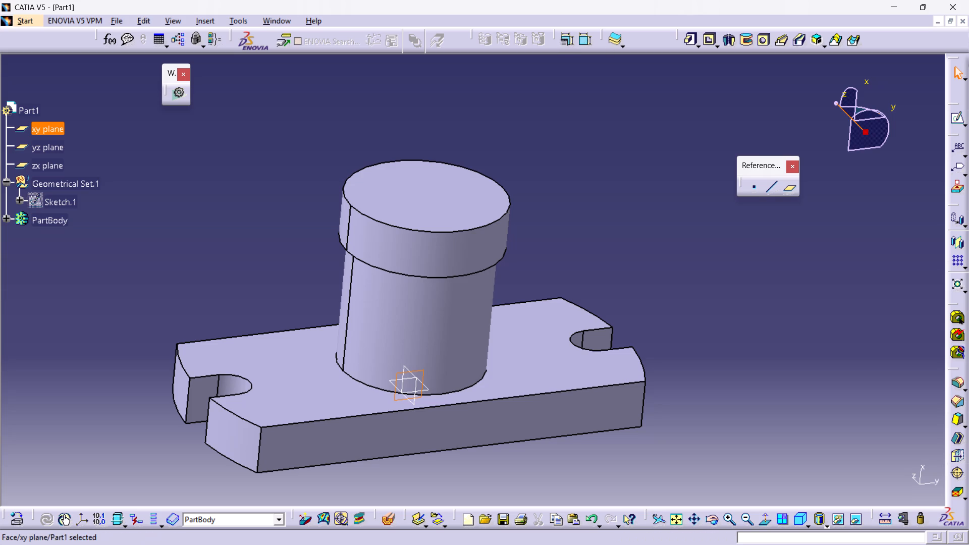
click(957, 115)
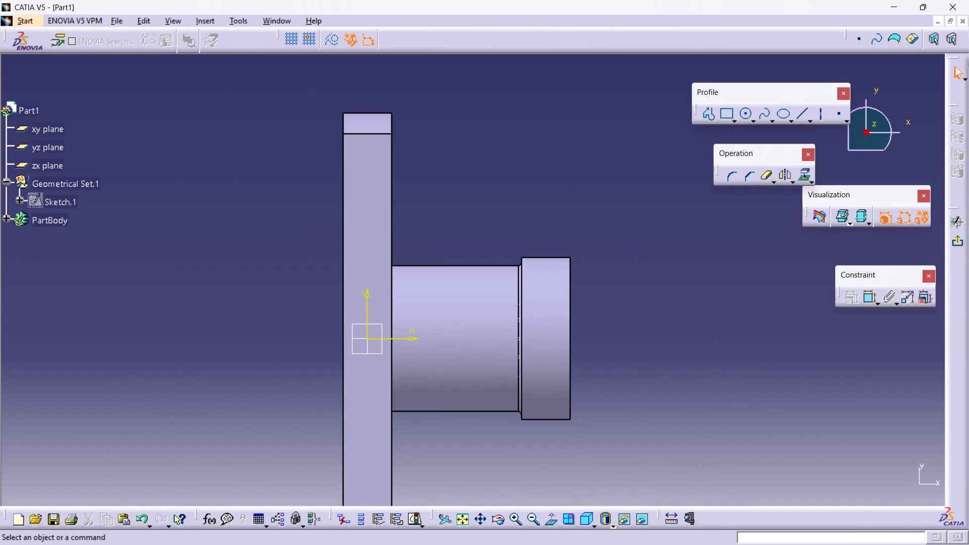
Cut the part by the sketch plane to expose the cross-section of the plate, boss and collar.
middle_drag(565, 325, 588, 246)
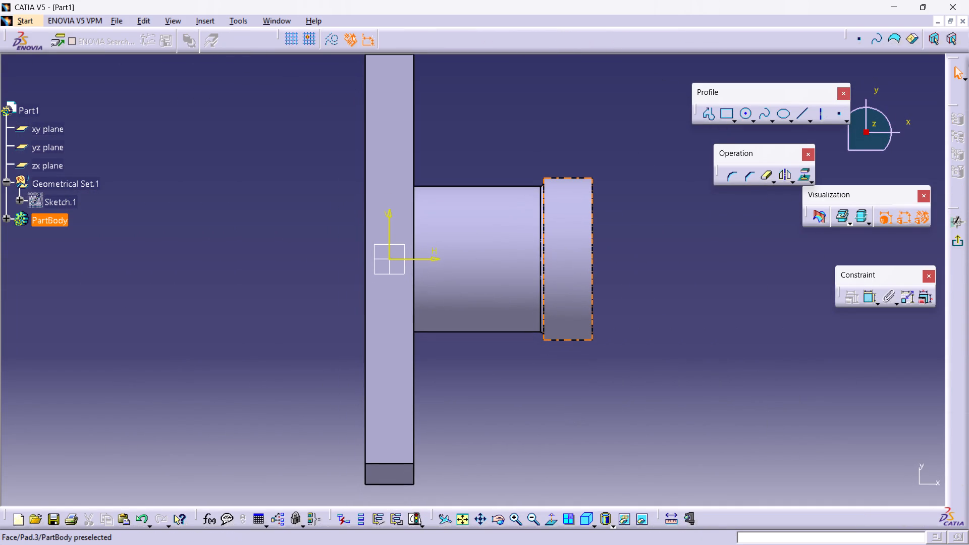
middle_drag(588, 246, 588, 247)
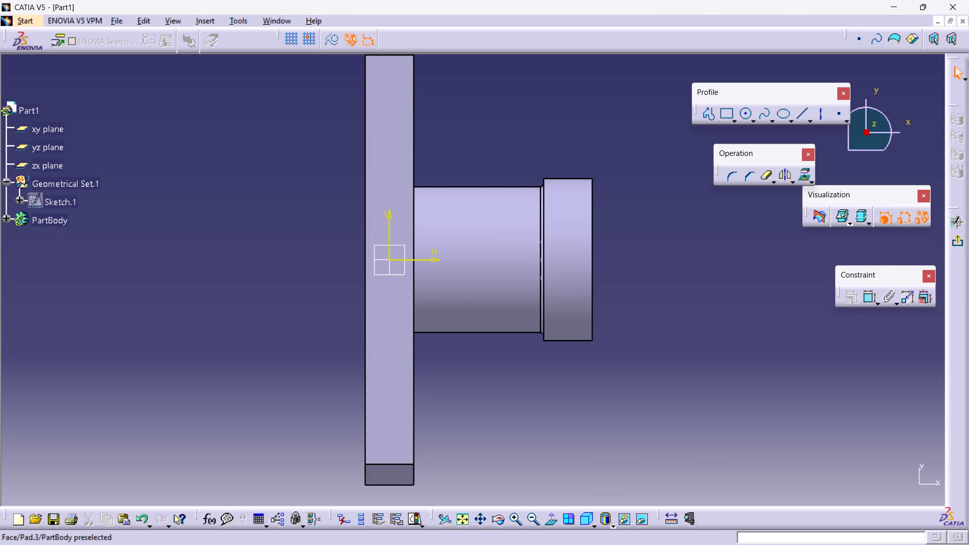
double_click(819, 220)
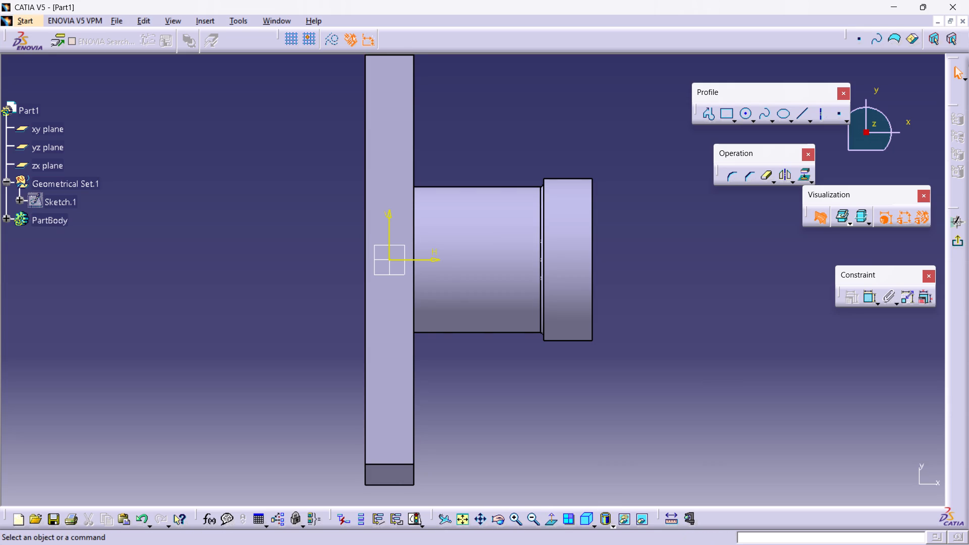
click(497, 273)
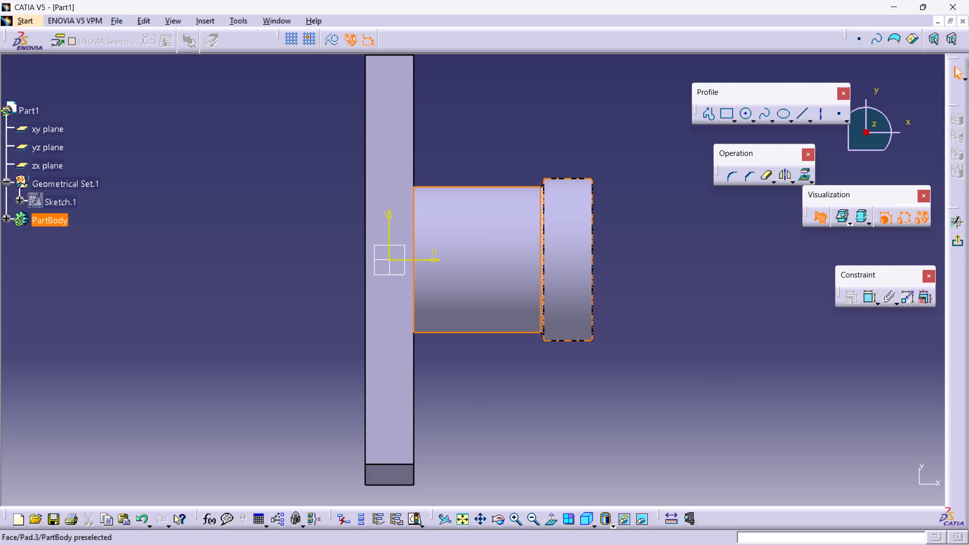
click(582, 288)
middle_drag(751, 310, 557, 288)
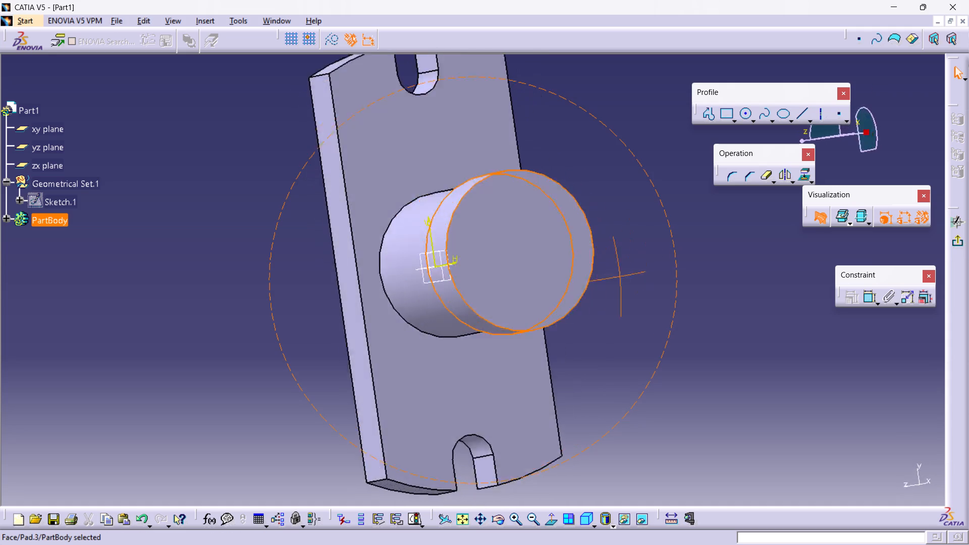
middle_drag(557, 288, 714, 309)
click(711, 315)
click(818, 217)
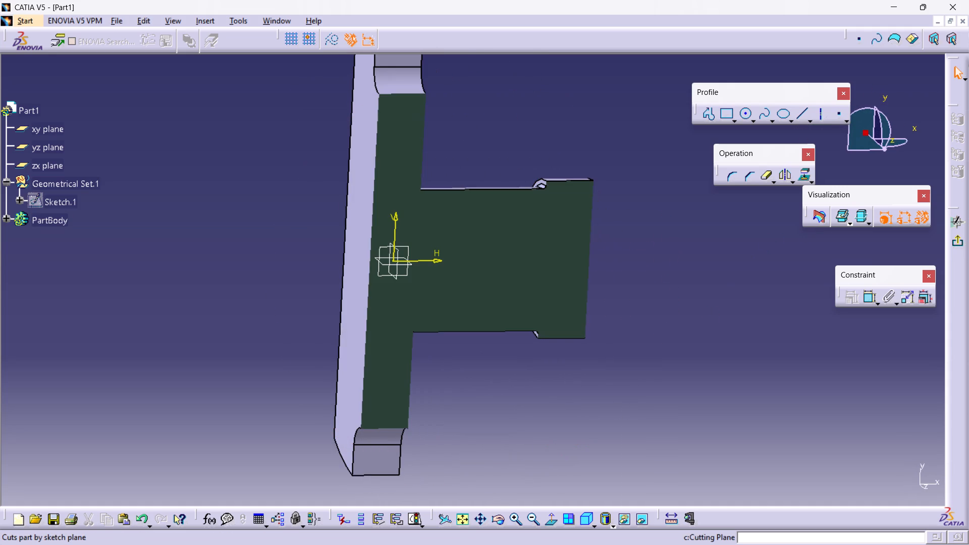
Draw a horizontal axis about 138 mm long through the sketch origin, extending past both sides of the part.
middle_drag(699, 341, 487, 138)
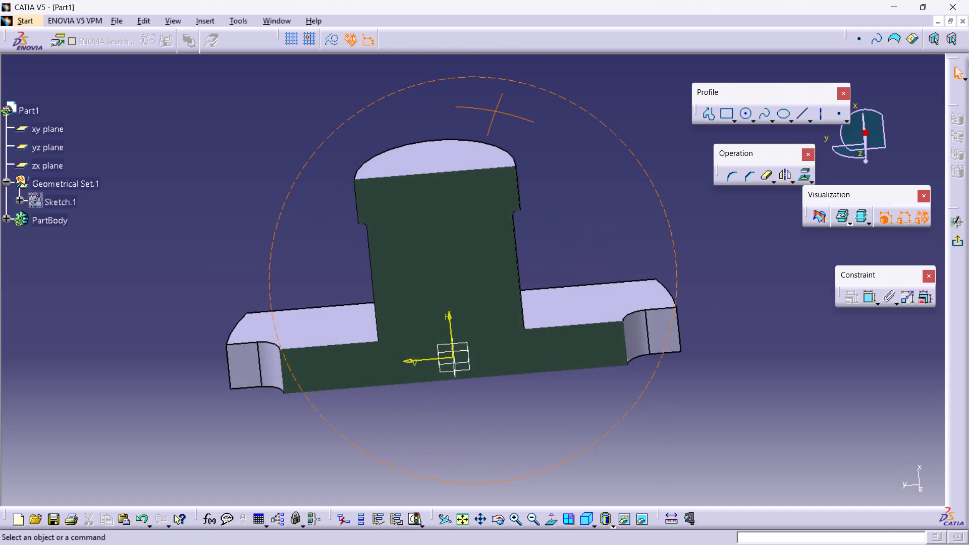
middle_drag(487, 138, 517, 151)
click(681, 244)
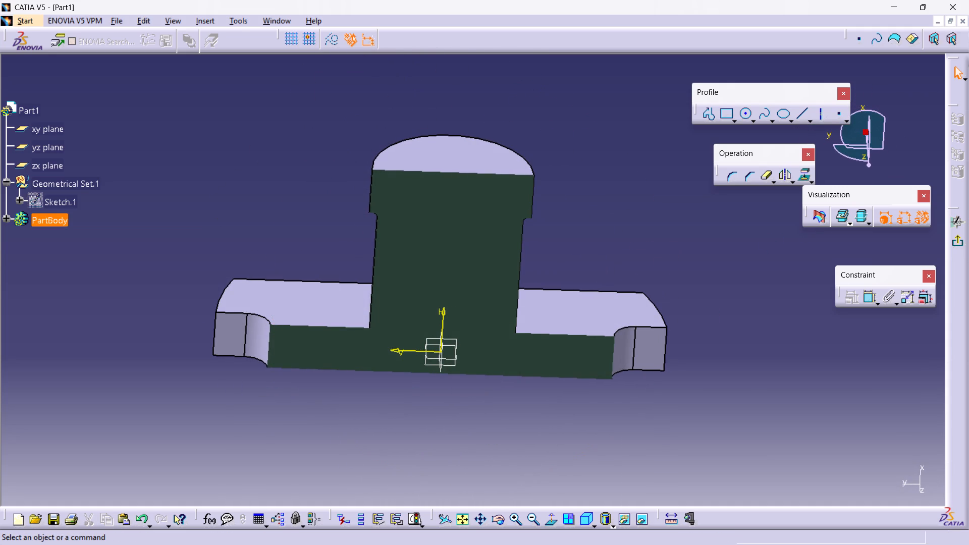
click(549, 523)
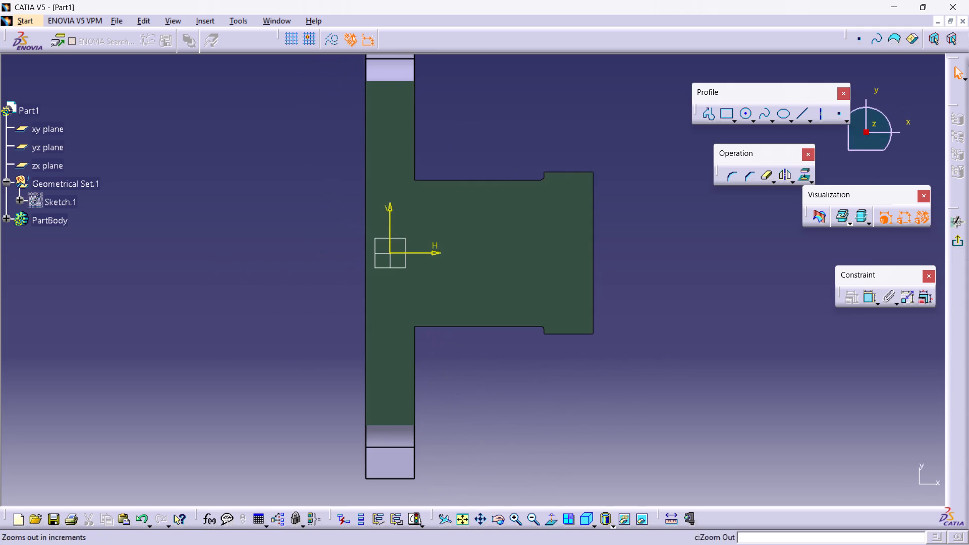
middle_drag(556, 399, 556, 411)
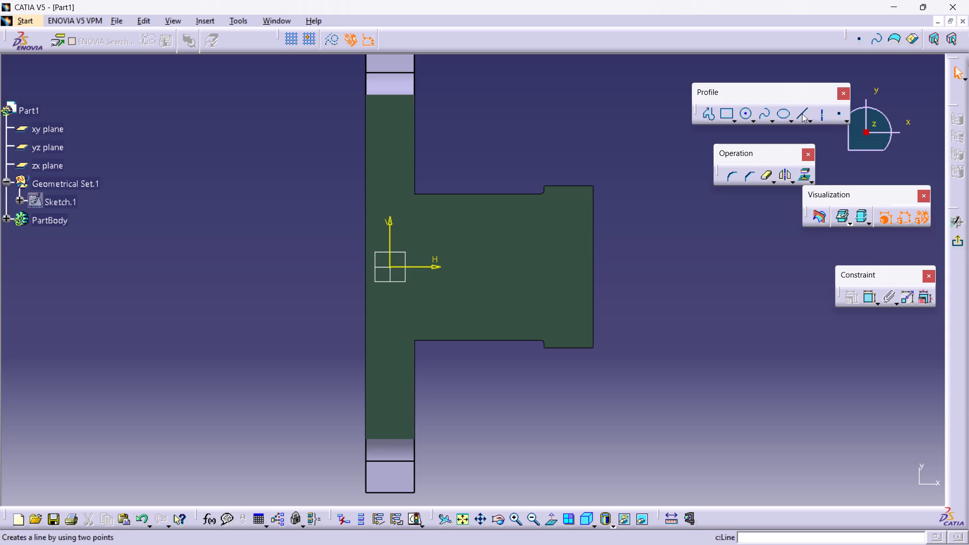
click(709, 117)
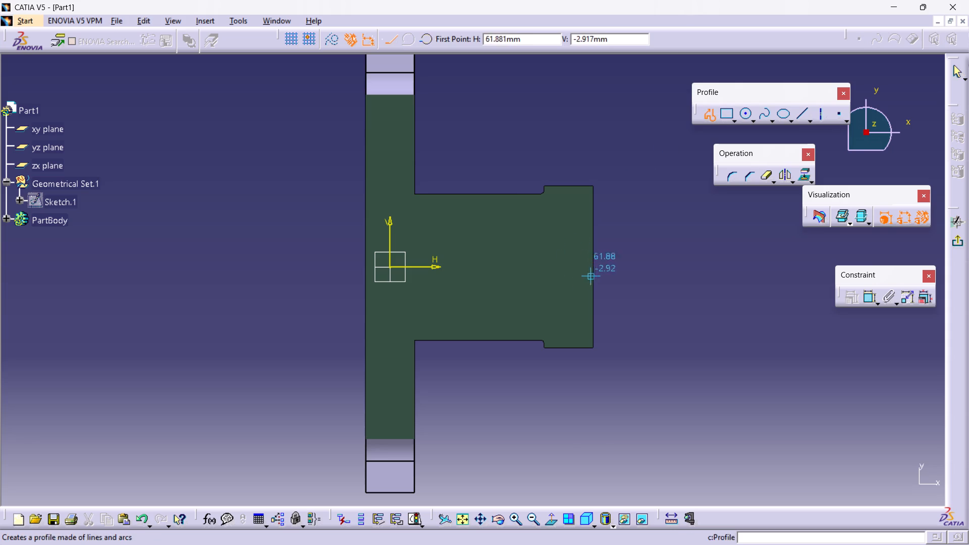
click(821, 116)
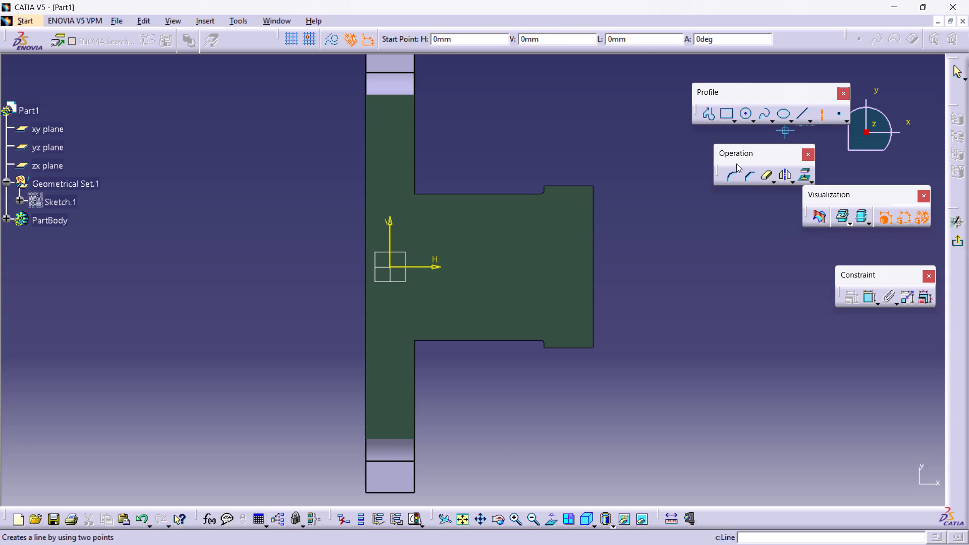
click(239, 265)
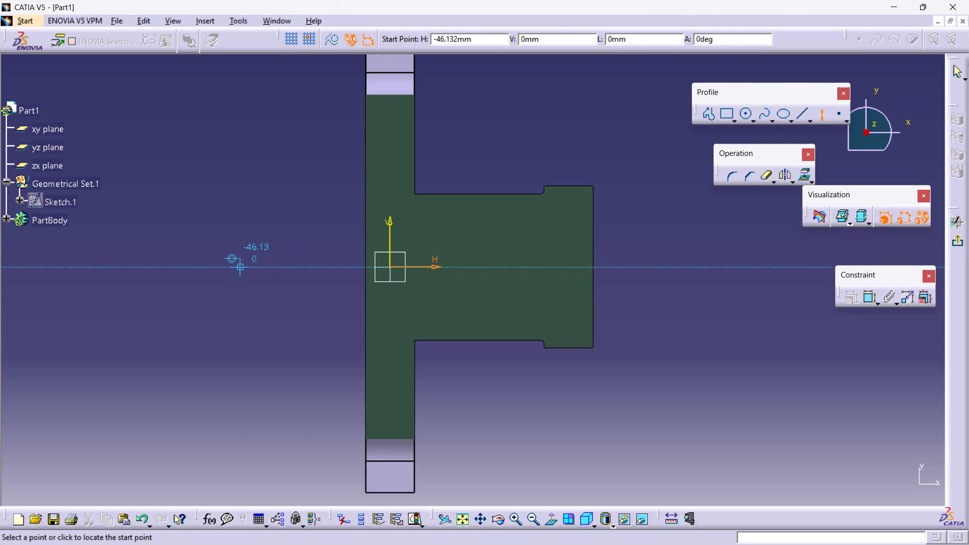
click(689, 266)
click(682, 339)
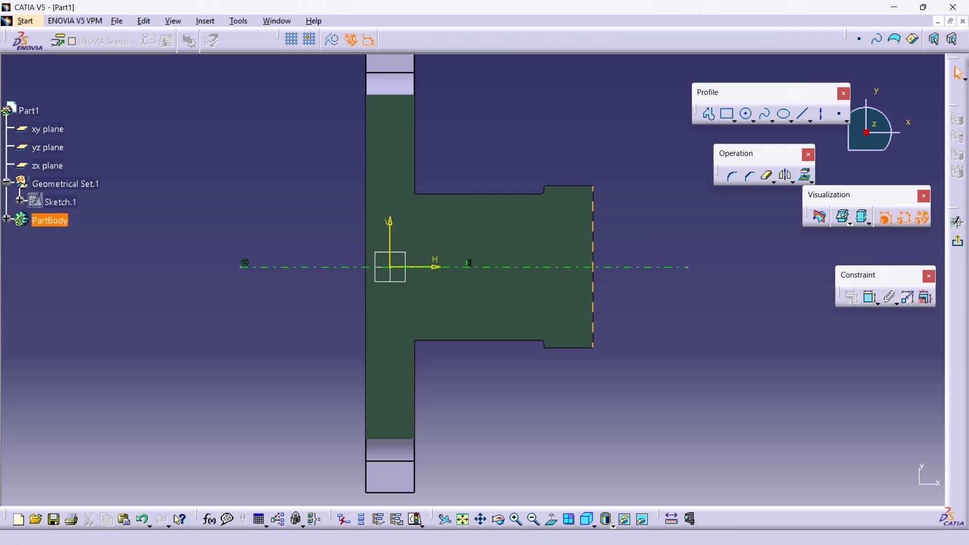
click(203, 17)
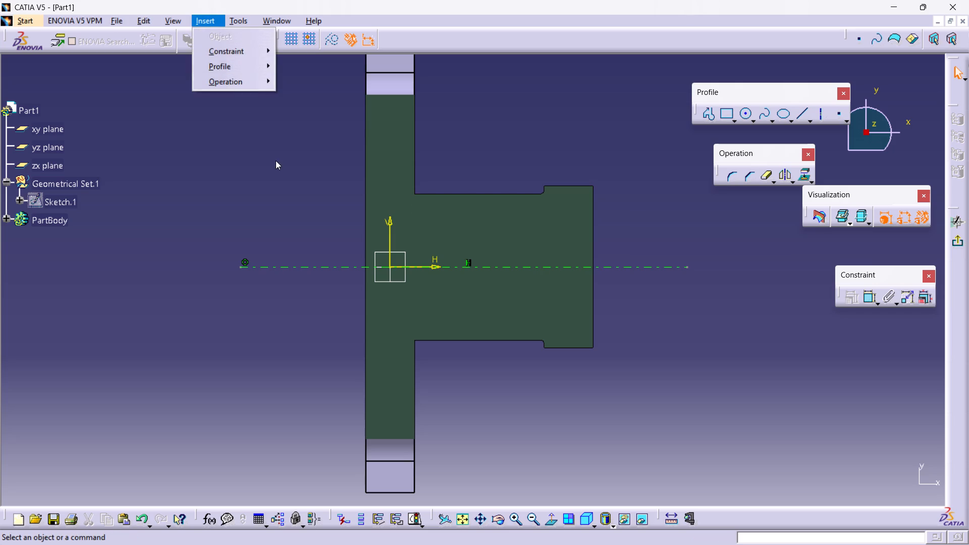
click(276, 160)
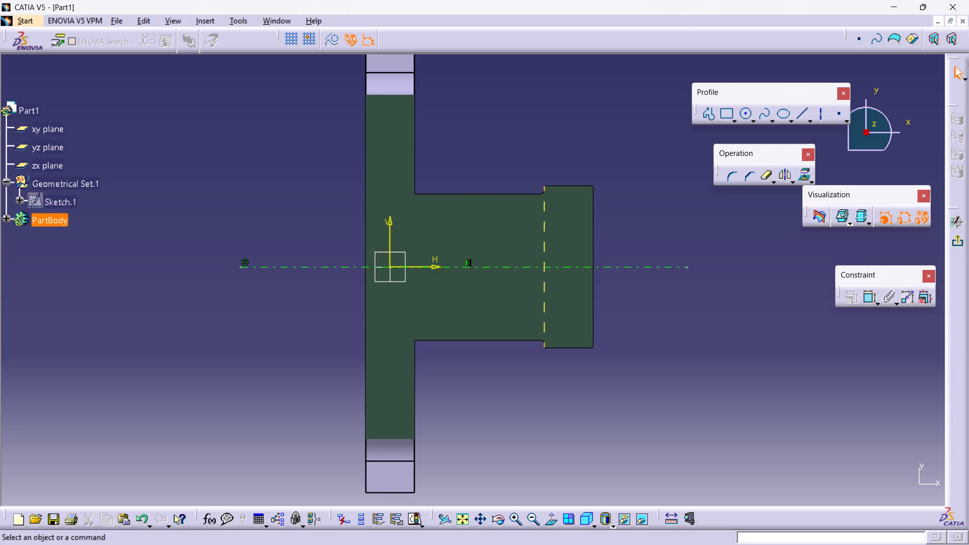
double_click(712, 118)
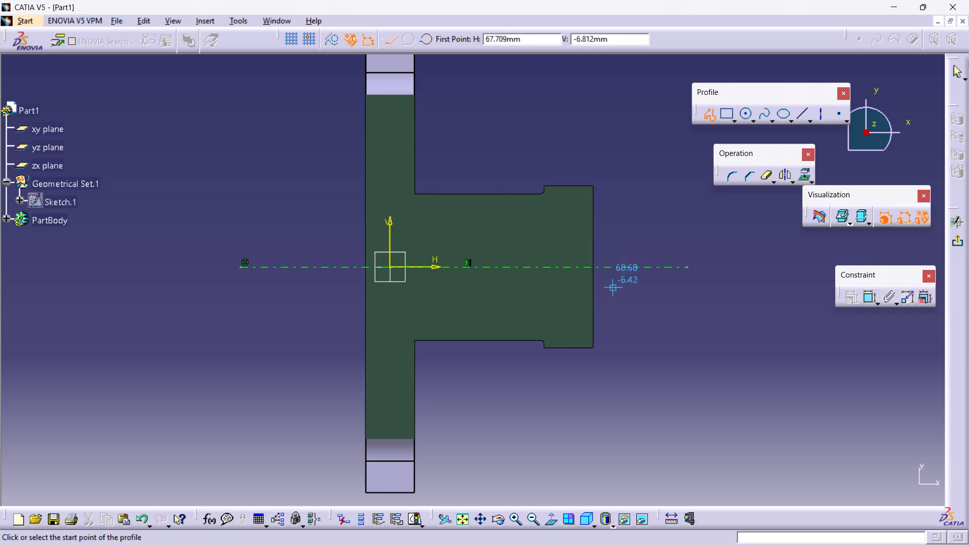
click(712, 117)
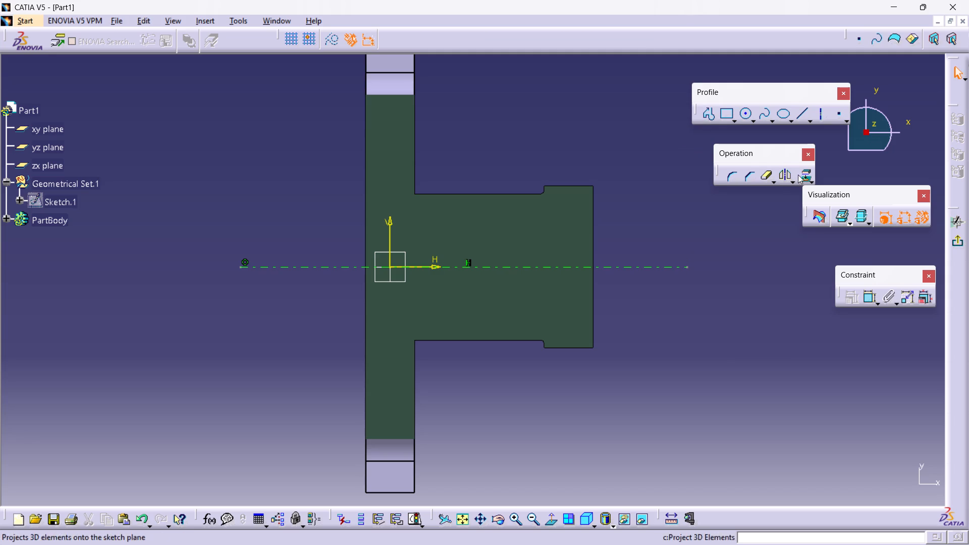
Project the collar's end-face edge onto the sketch plane and turn it into construction geometry.
click(595, 291)
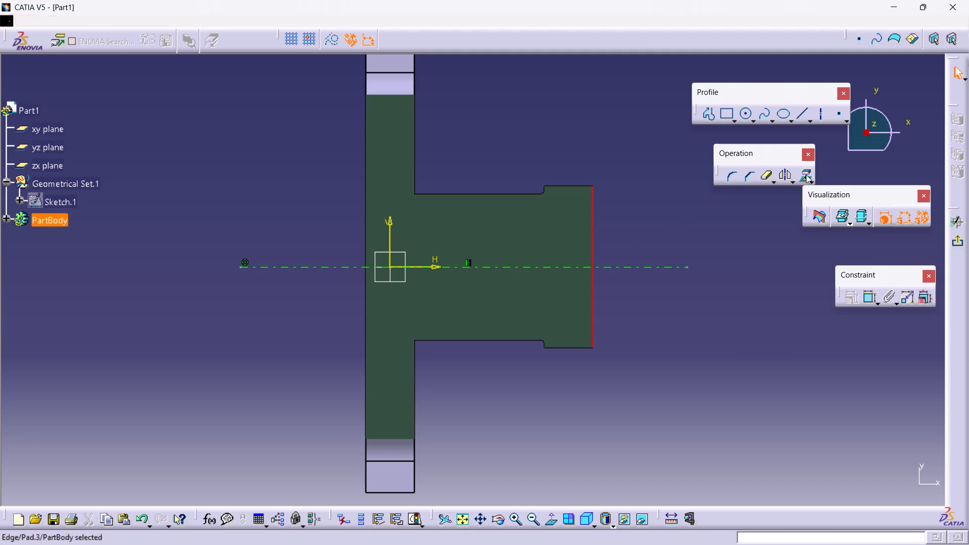
click(806, 175)
click(335, 41)
click(527, 93)
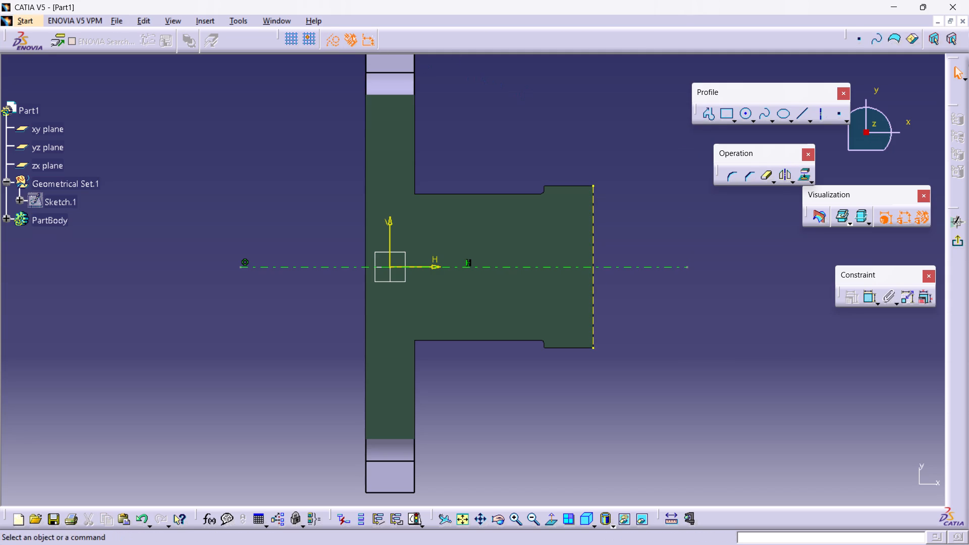
Sketch a standard-geometry profile below the axis: a horizontal line about 28 mm from the projected edge, plus a slanted line about 6 mm toward the axis.
double_click(713, 115)
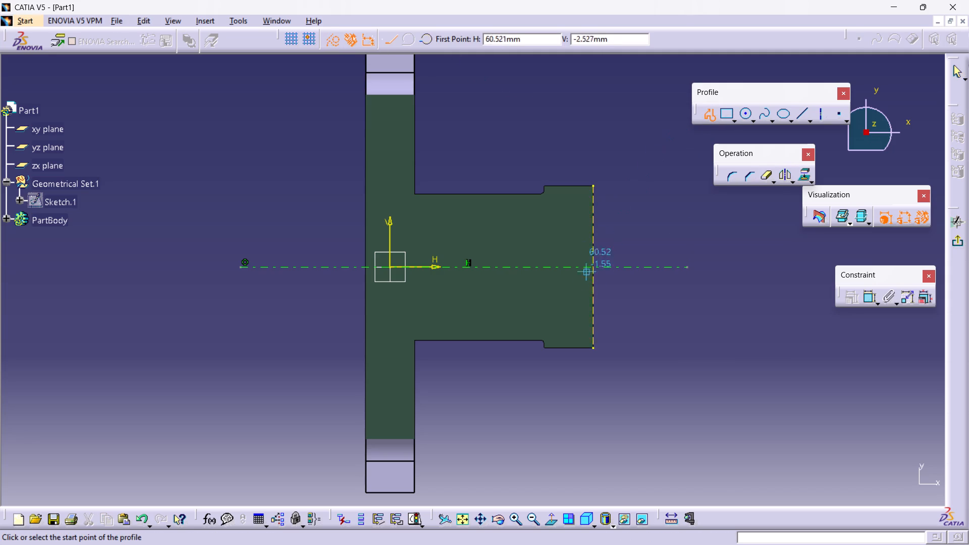
click(594, 309)
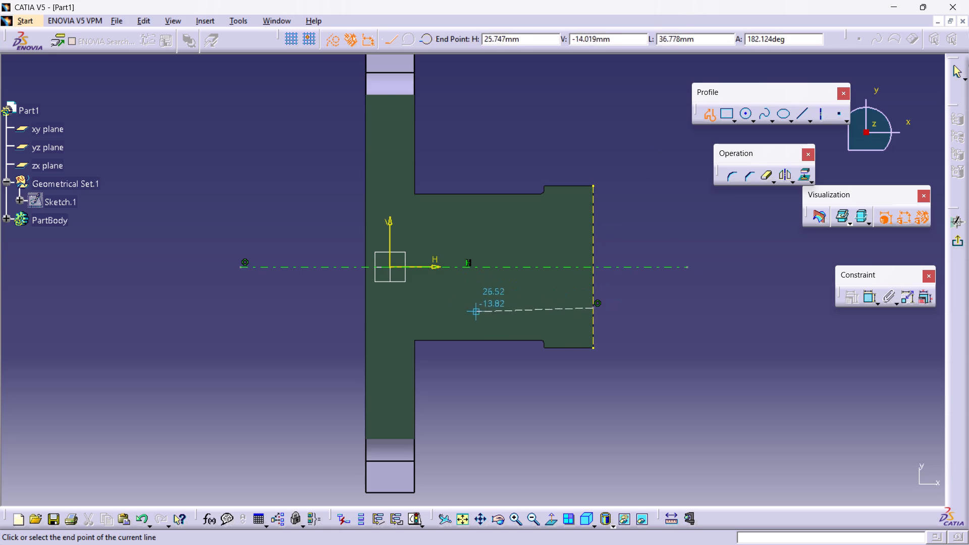
click(330, 40)
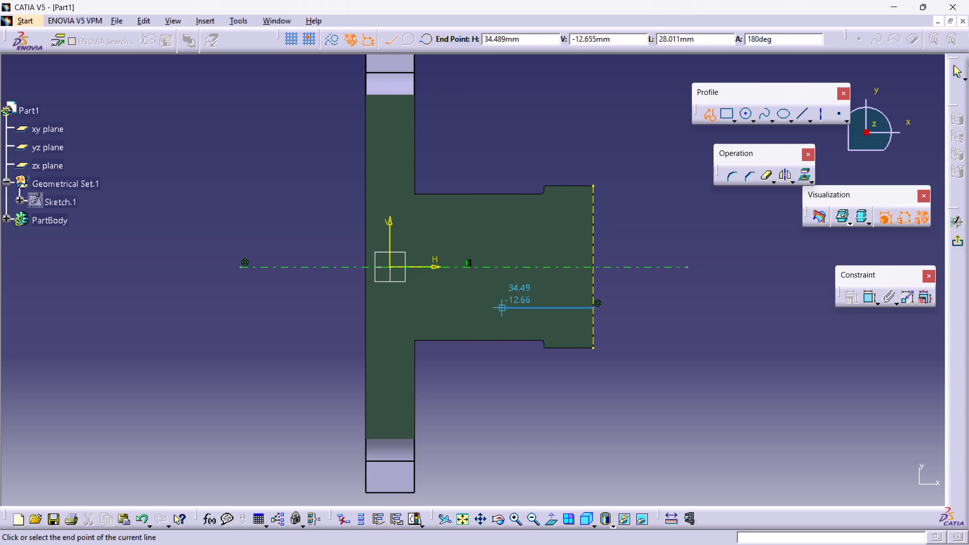
click(504, 310)
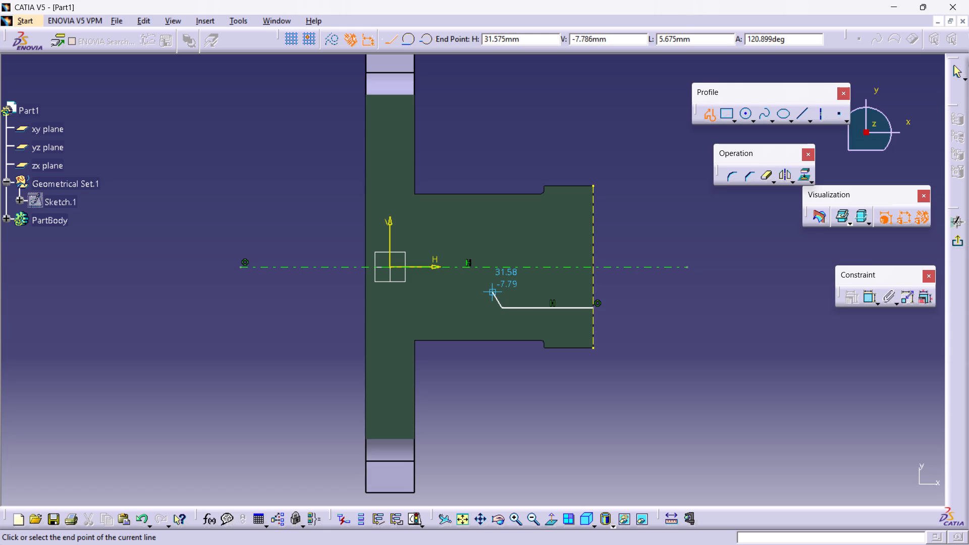
click(493, 291)
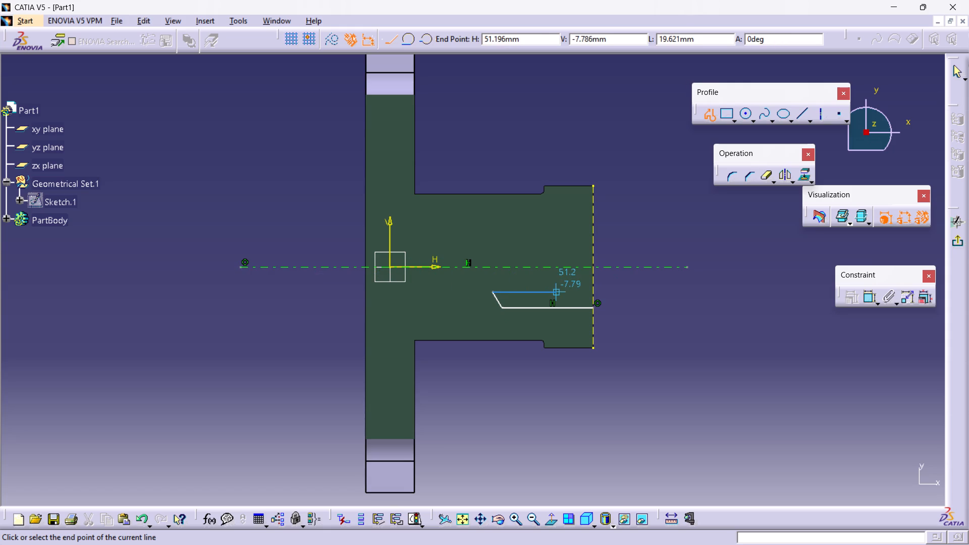
double_click(707, 119)
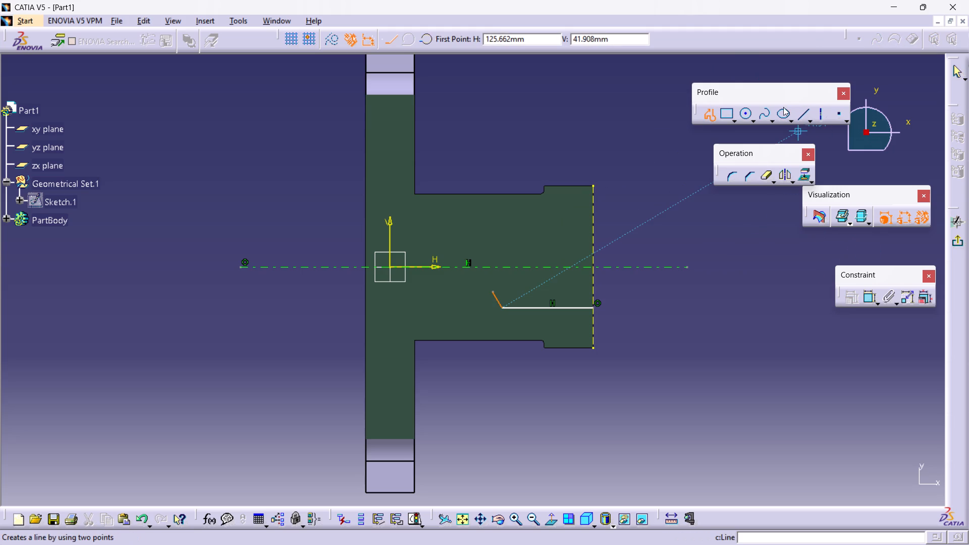
click(823, 112)
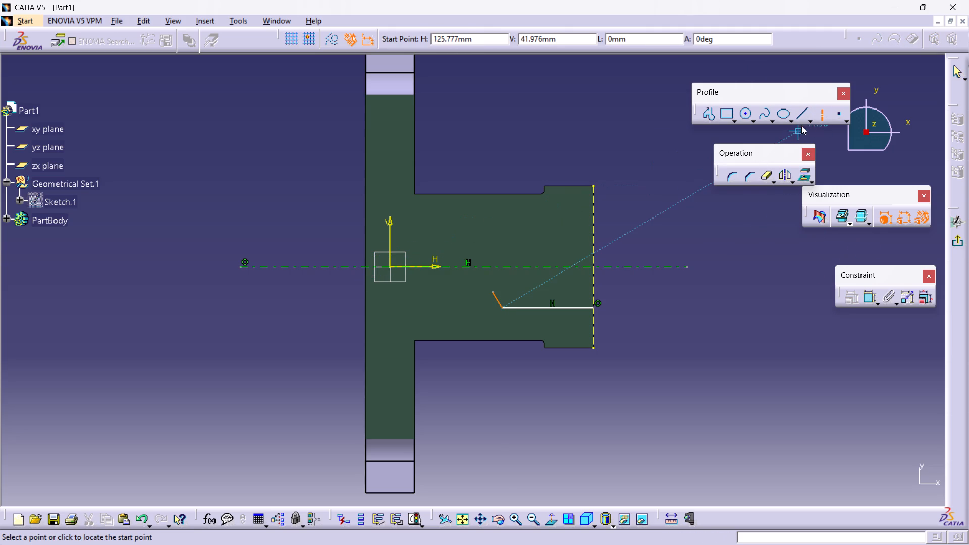
click(819, 116)
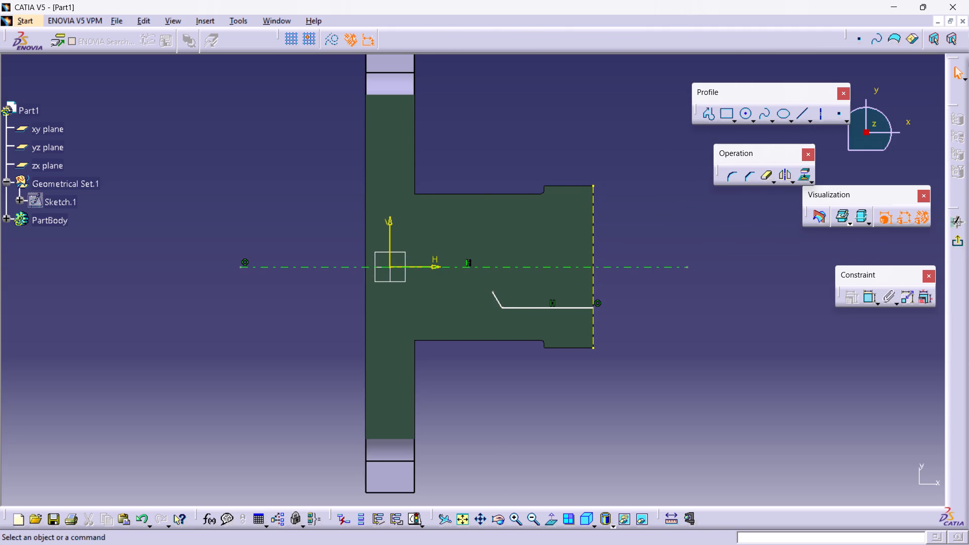
Project the plate's outer face edge onto the sketch plane as construction geometry and return to standard geometry.
click(365, 294)
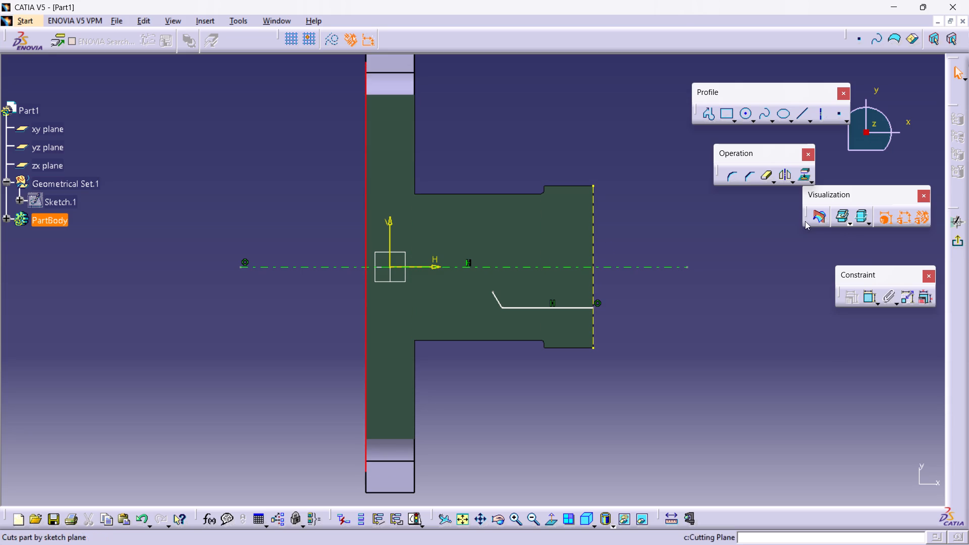
click(805, 169)
click(332, 39)
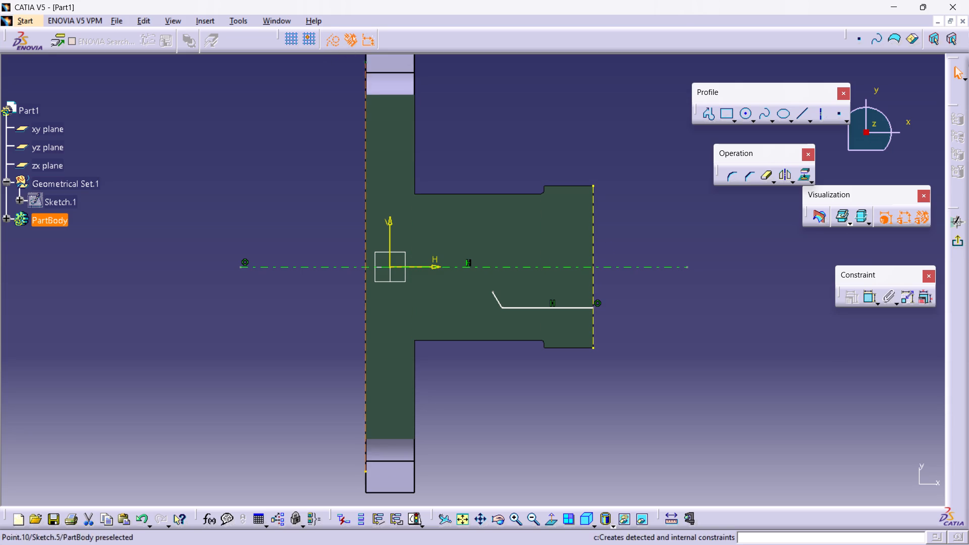
click(535, 132)
click(333, 39)
click(475, 113)
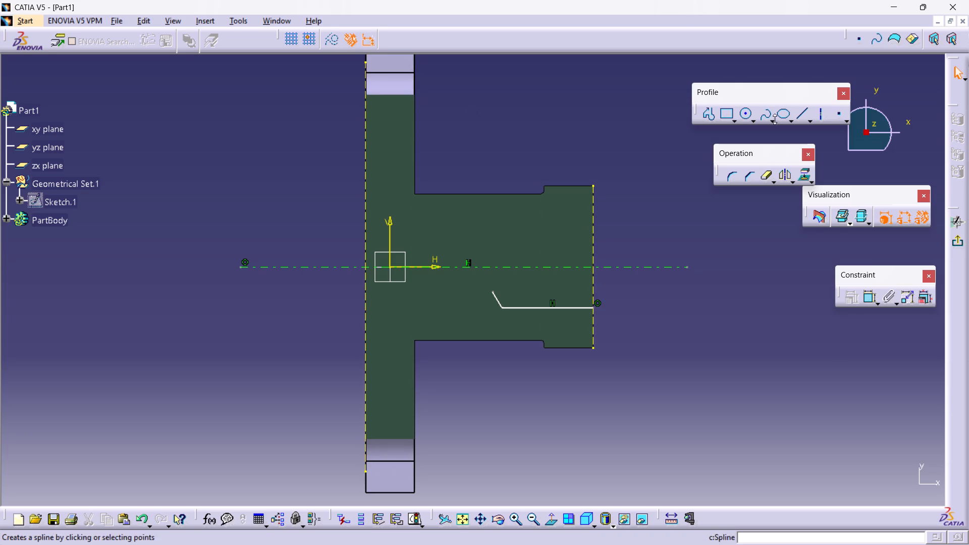
Continue the profile from the slanted line's free end horizontally about 39 mm to the plate's projected edge, and vertically about 8 mm to the axis.
click(709, 112)
click(493, 294)
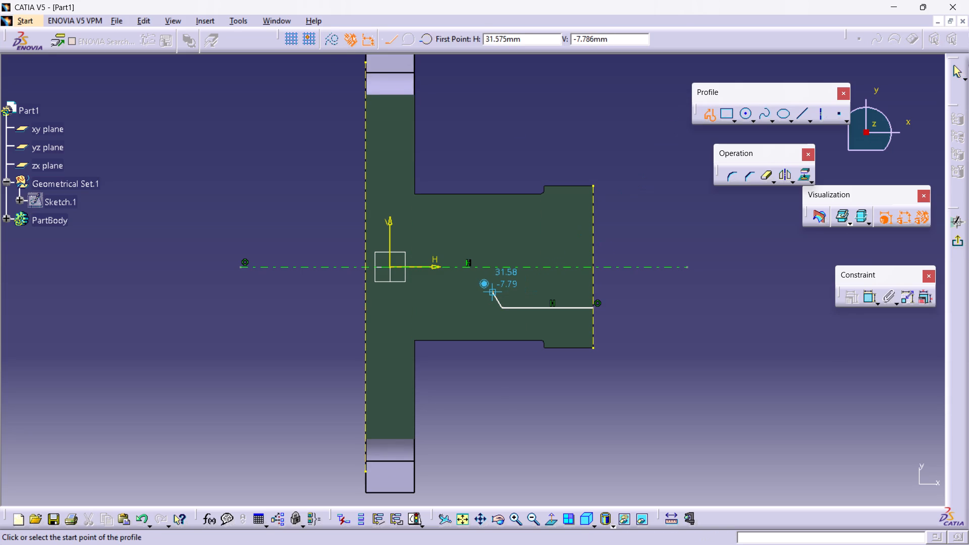
click(366, 293)
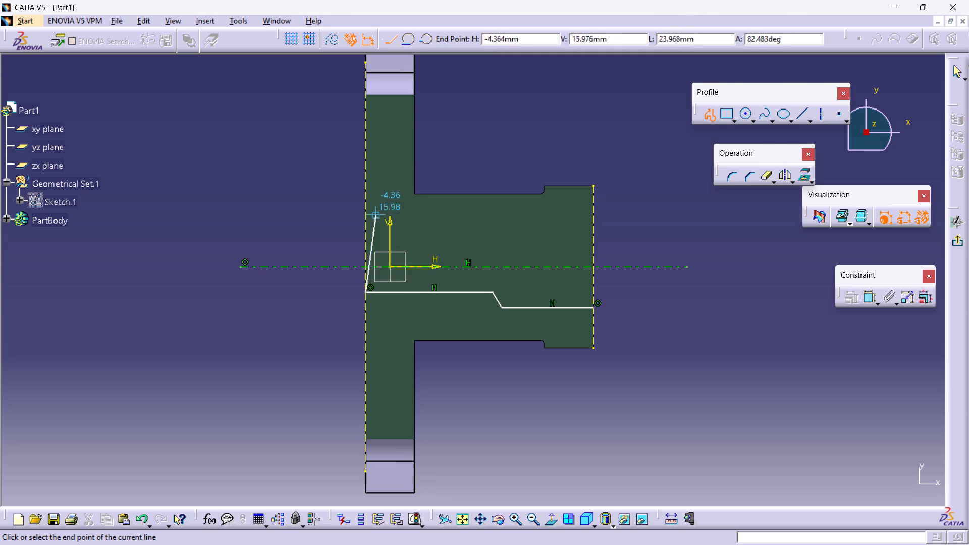
click(365, 267)
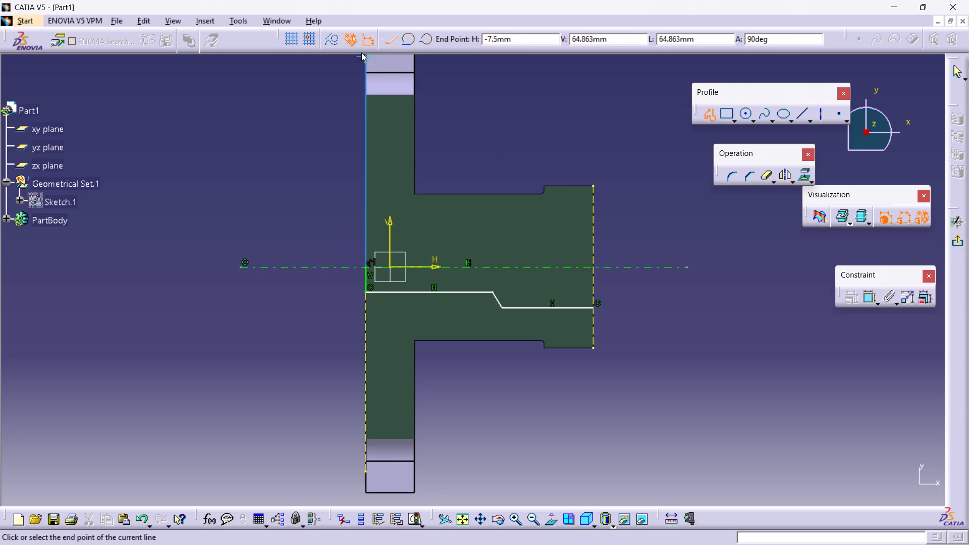
click(707, 117)
click(695, 188)
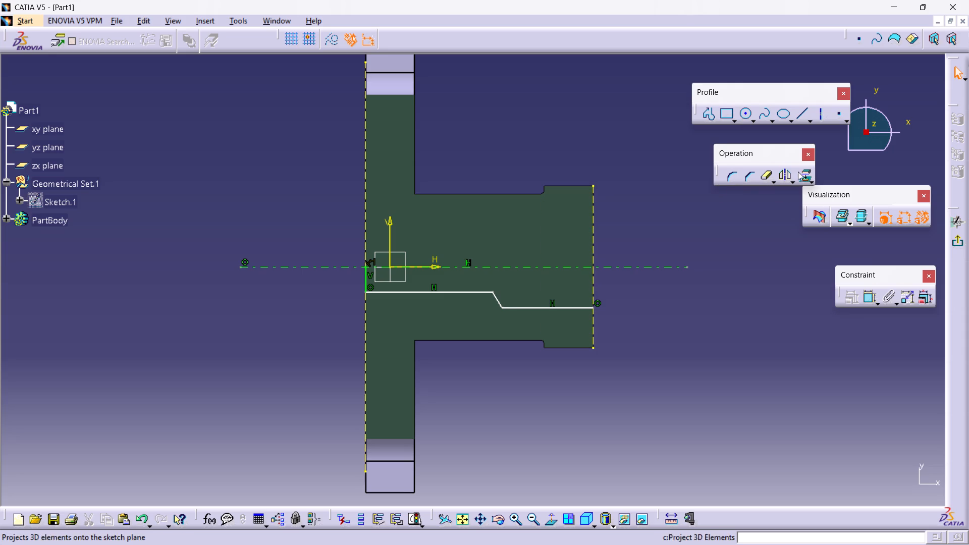
Constrain the distance between the axis and the profile's horizontal line at the collar end to 15 mm.
double_click(867, 298)
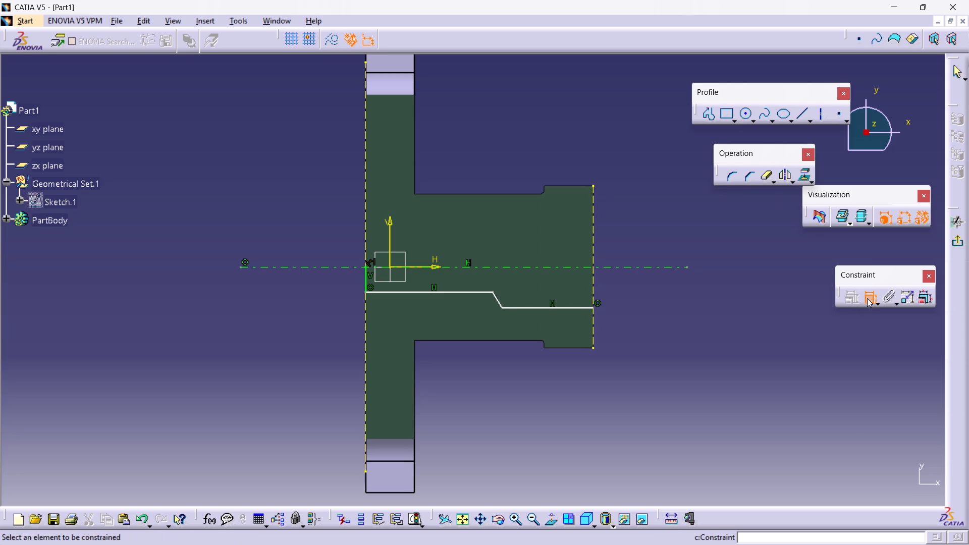
click(577, 306)
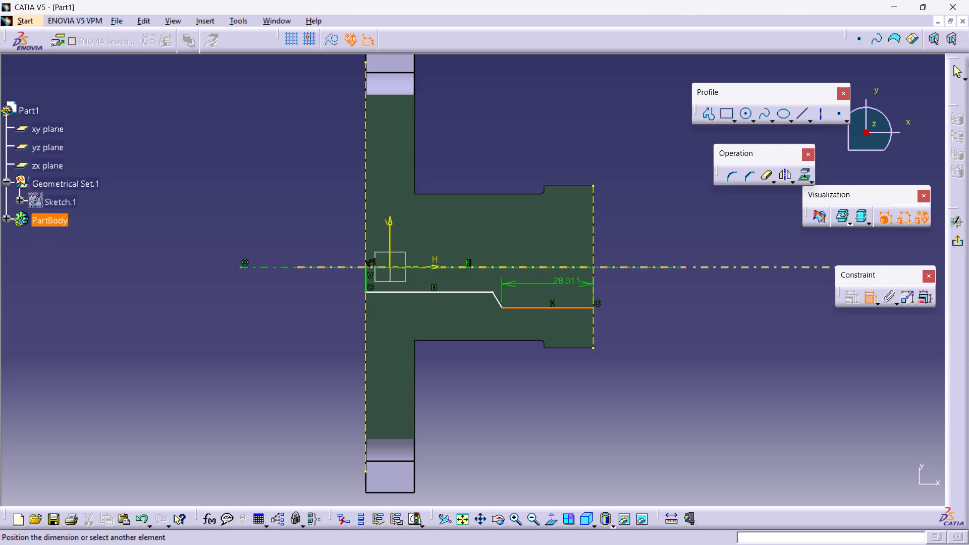
click(561, 267)
click(559, 283)
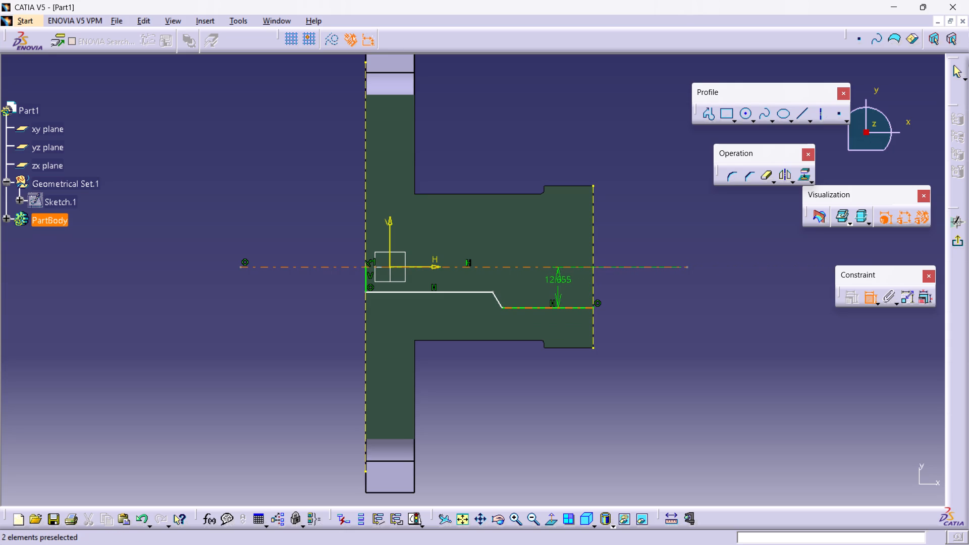
double_click(562, 278)
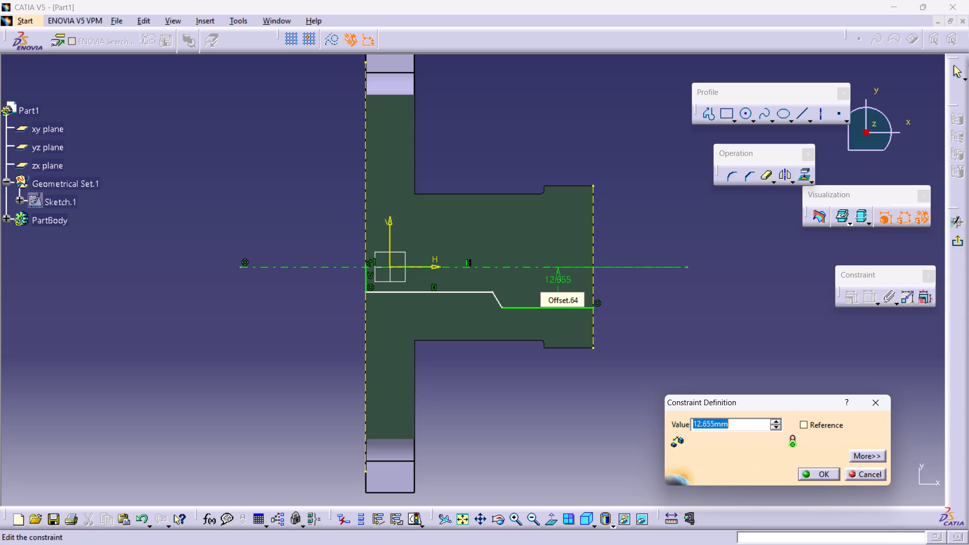
key(5)
key(BackSpace)
key(1)
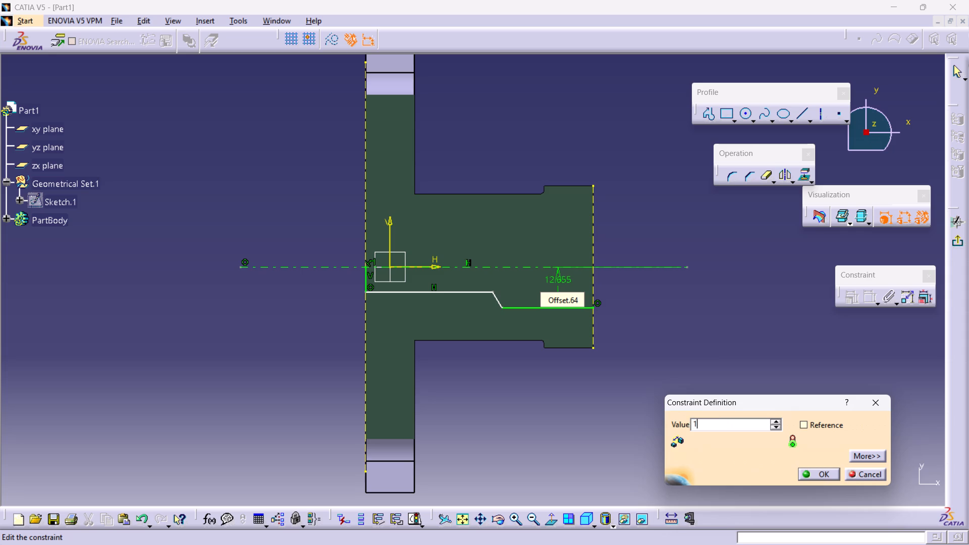
key(5)
key(Return)
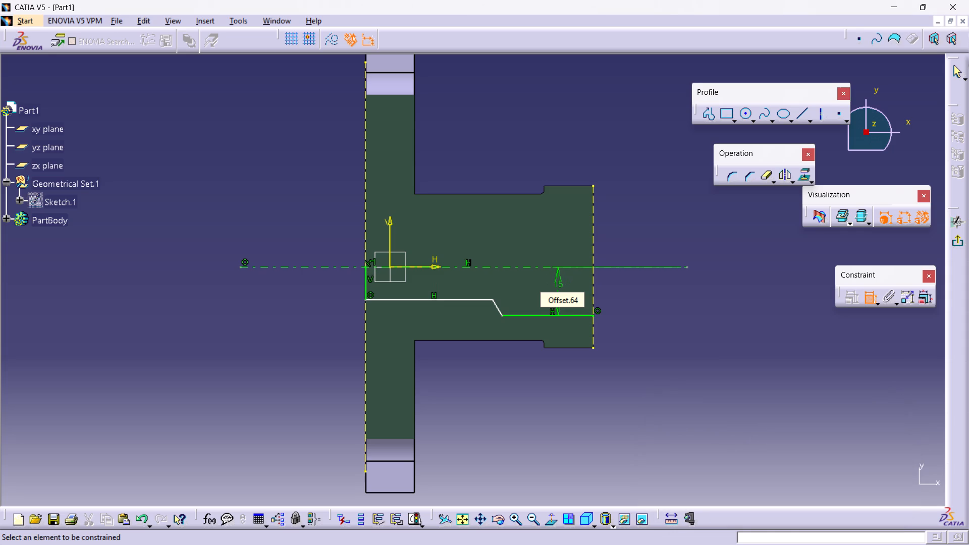
Constrain the distance between the axis and the bore profile's horizontal line at the plate end to 10 mm.
click(625, 297)
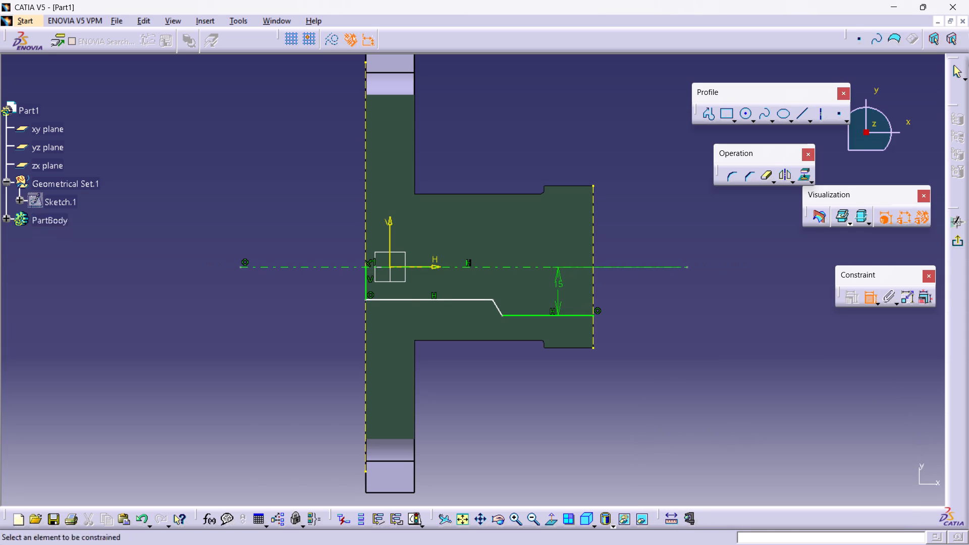
click(475, 301)
click(470, 267)
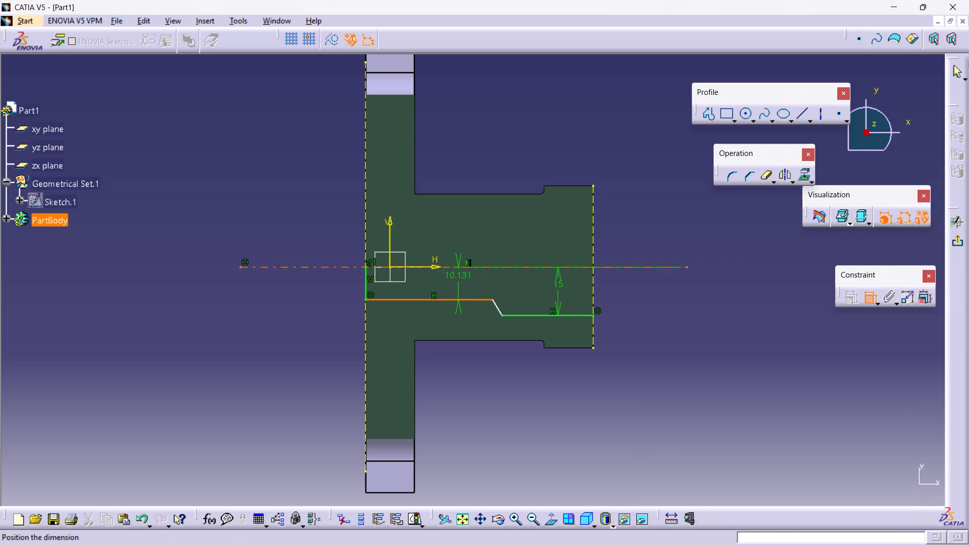
click(459, 280)
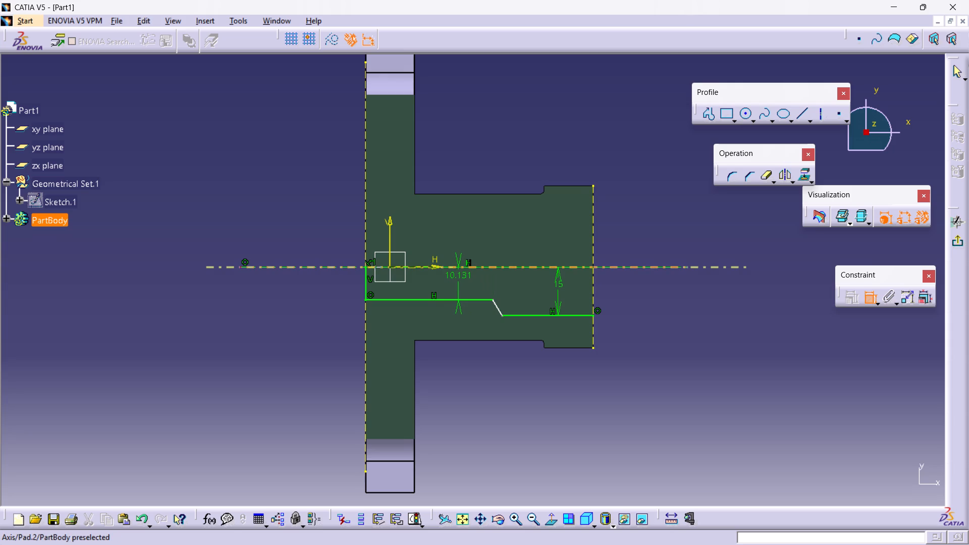
text(10)
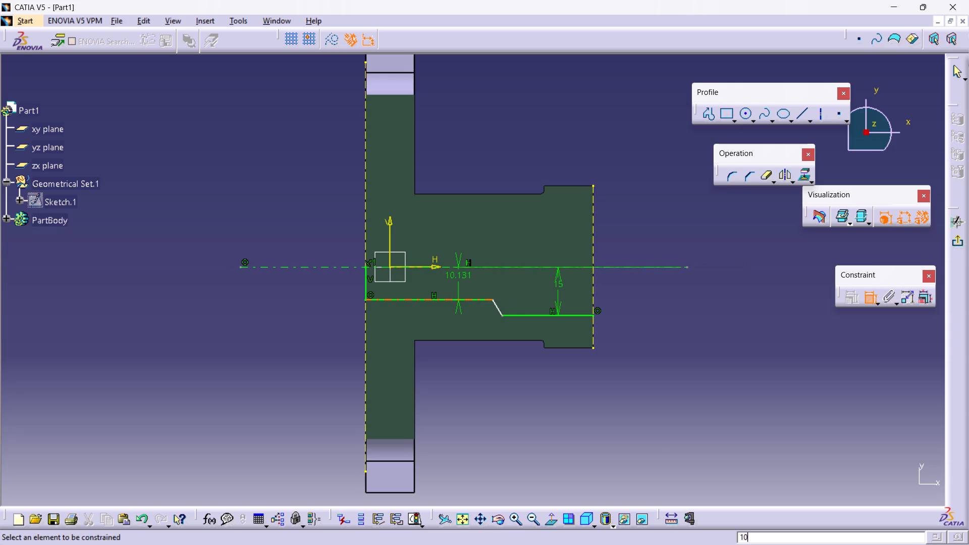
double_click(468, 273)
text(10)
key(Return)
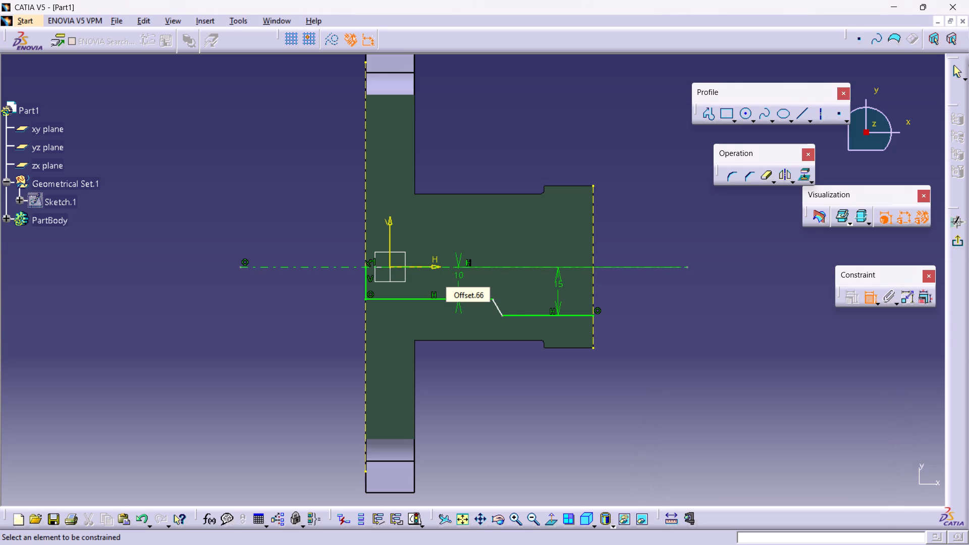
click(711, 341)
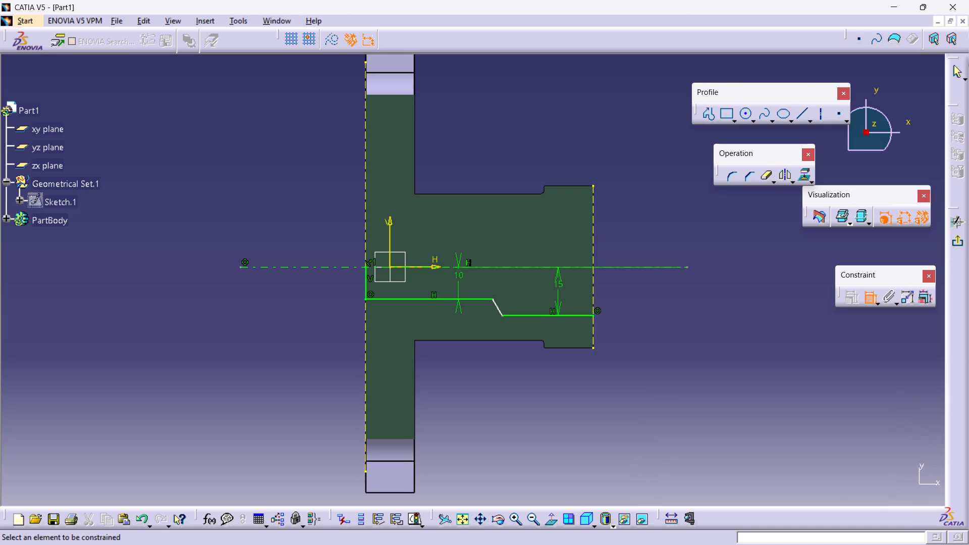
Constrain the length of the profile's horizontal line at the collar end to 35 mm.
click(562, 315)
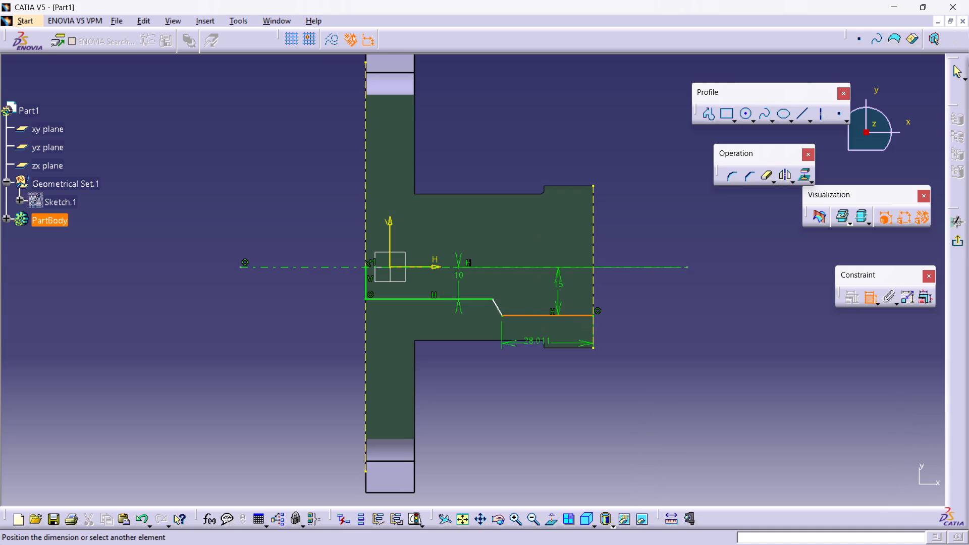
click(550, 377)
double_click(549, 373)
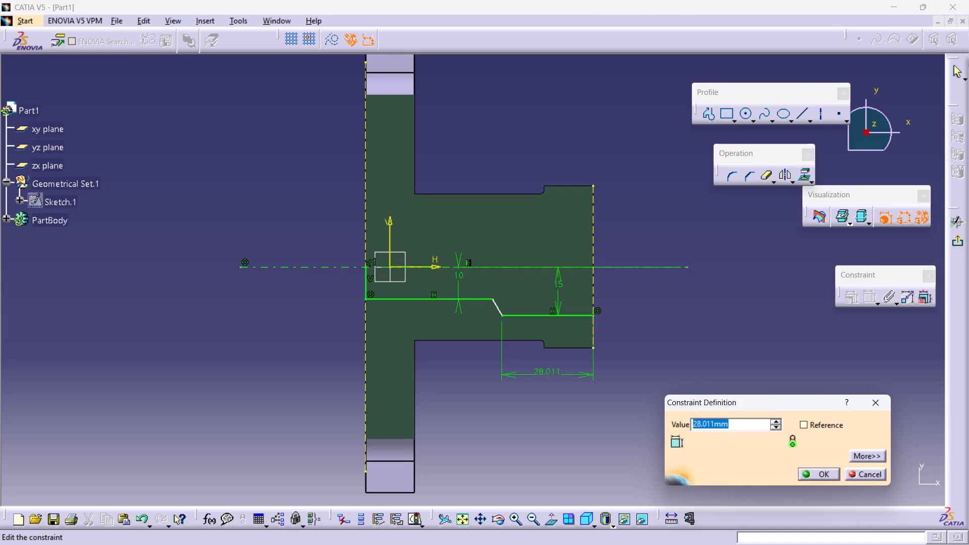
text(35)
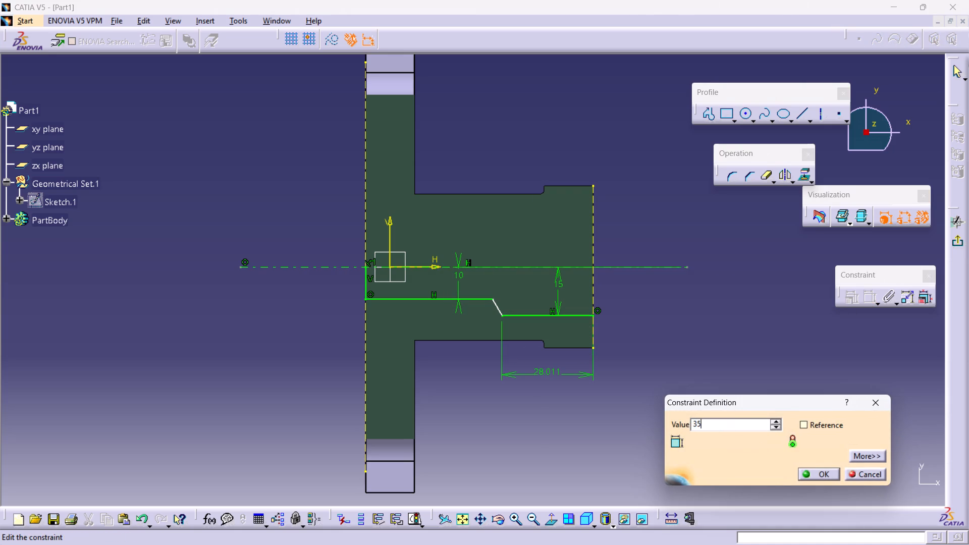
key(Return)
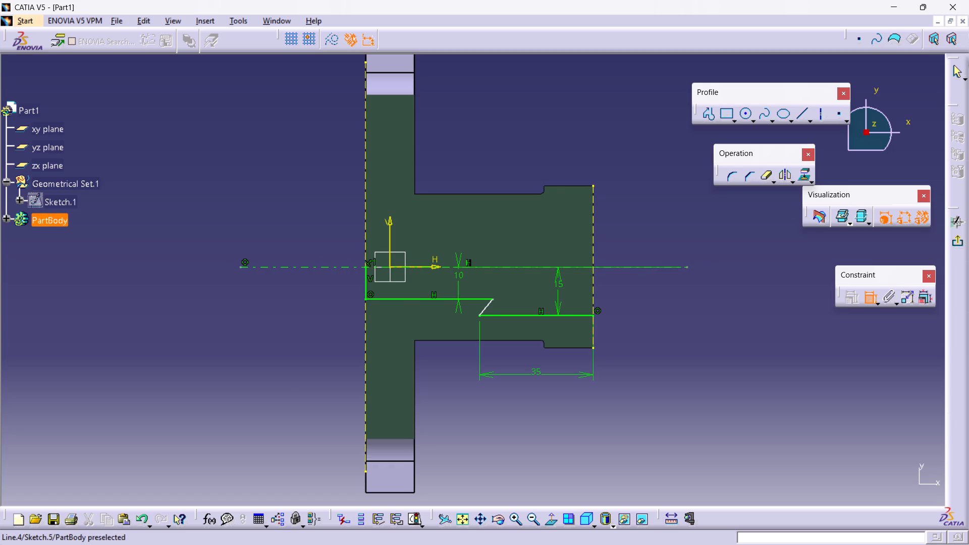
Constrain the length of the profile's horizontal line at the plate end to 30 mm.
click(424, 297)
click(443, 391)
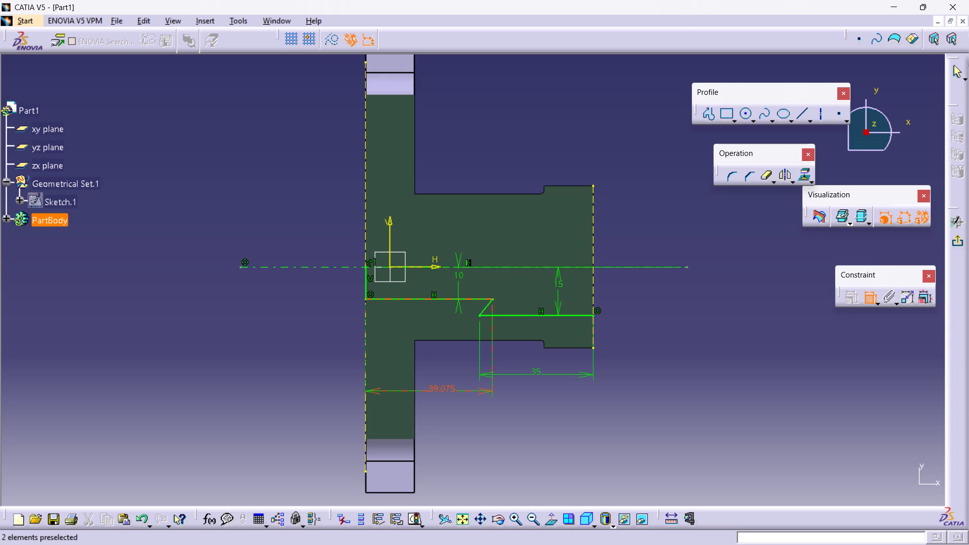
triple_click(446, 388)
key(3)
key(0)
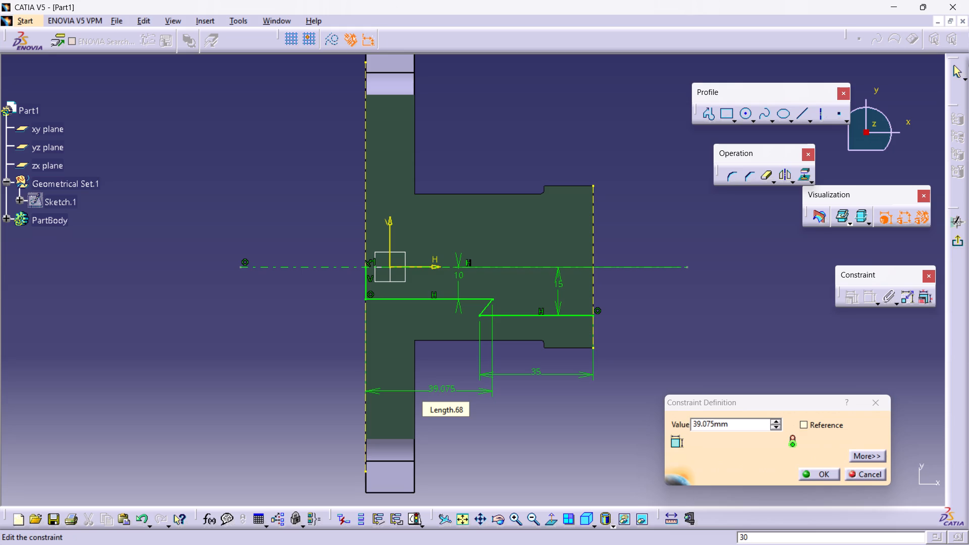
double_click(747, 426)
text(30)
key(Return)
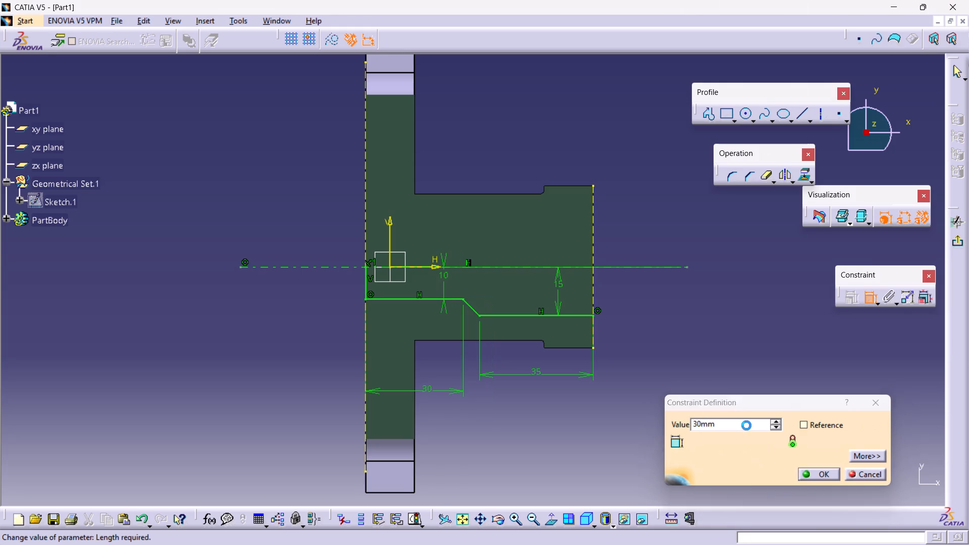
click(714, 392)
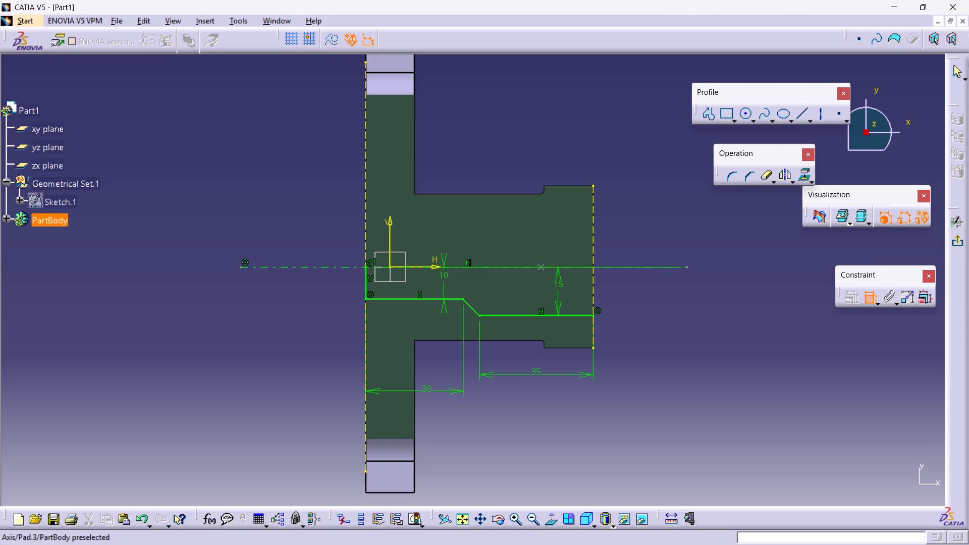
Change the length constraint of the plate-end horizontal line to 32 mm.
double_click(429, 388)
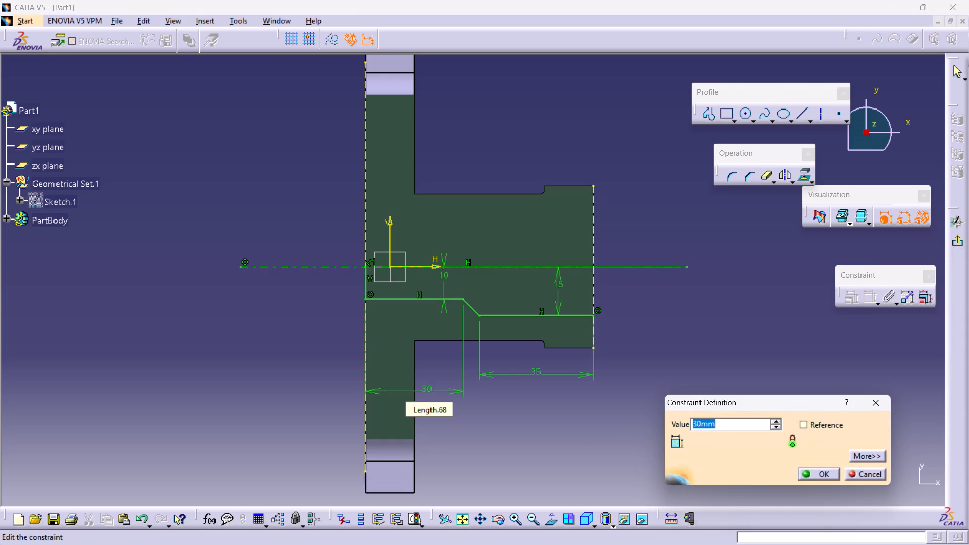
text(32)
key(Return)
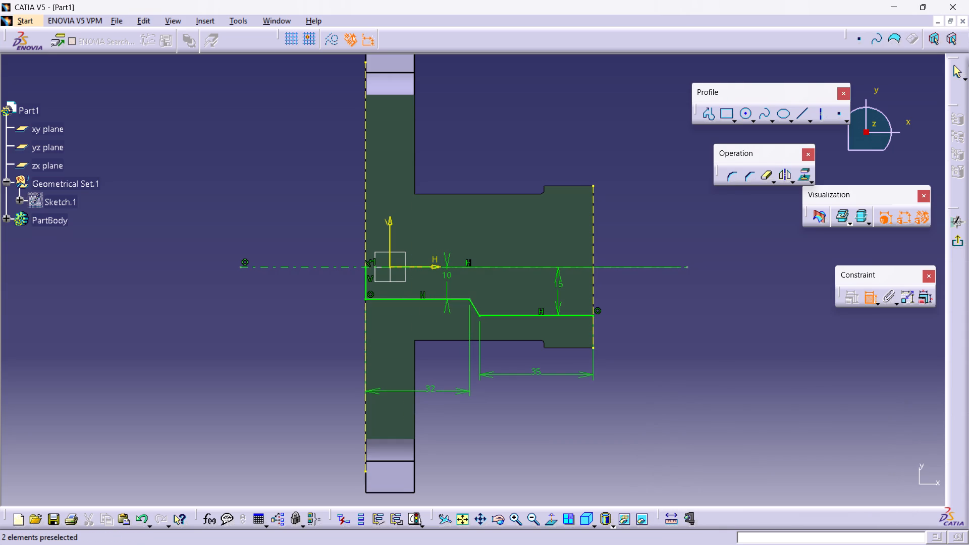
click(651, 337)
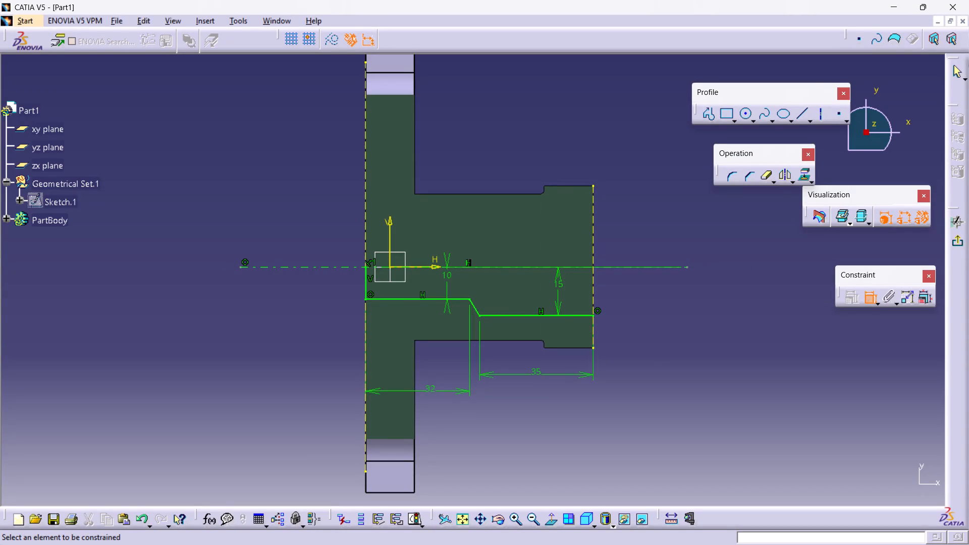
Exit the sketch and cut the stepped bore through the boss and plate with a 360-degree Groove about the sketch axis.
click(959, 244)
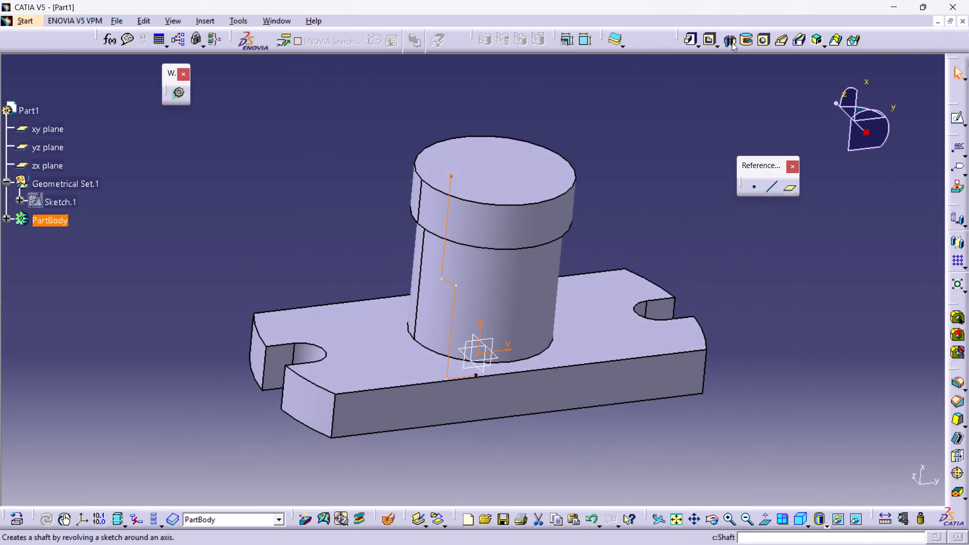
click(732, 43)
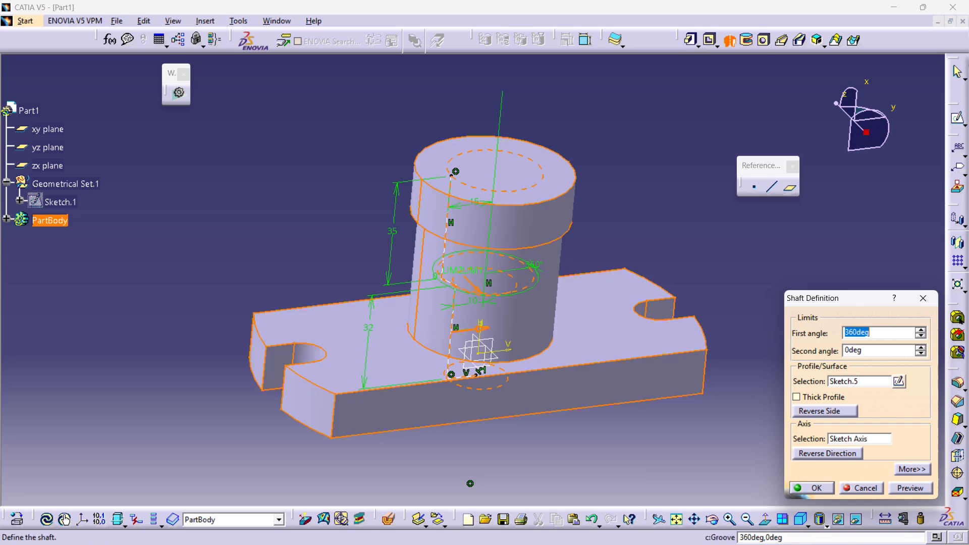
click(931, 299)
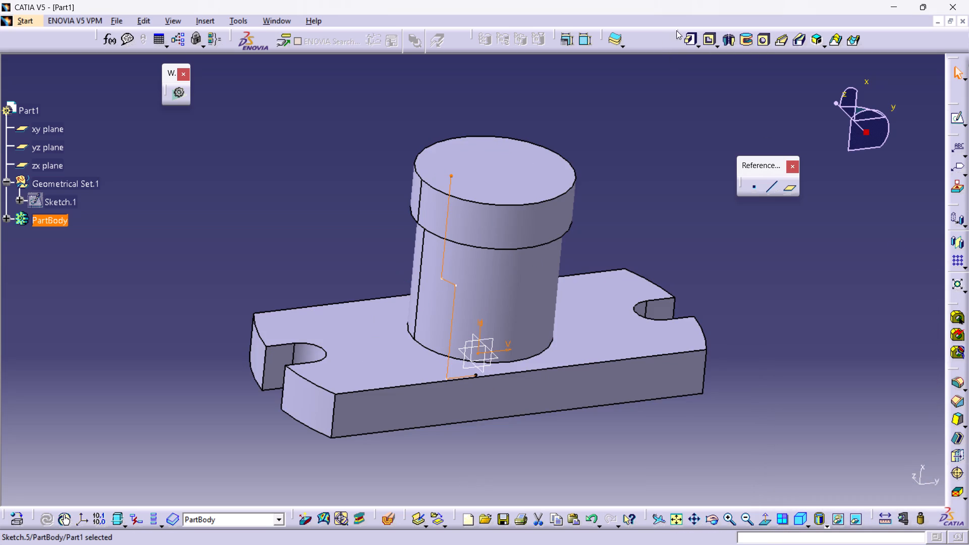
click(748, 37)
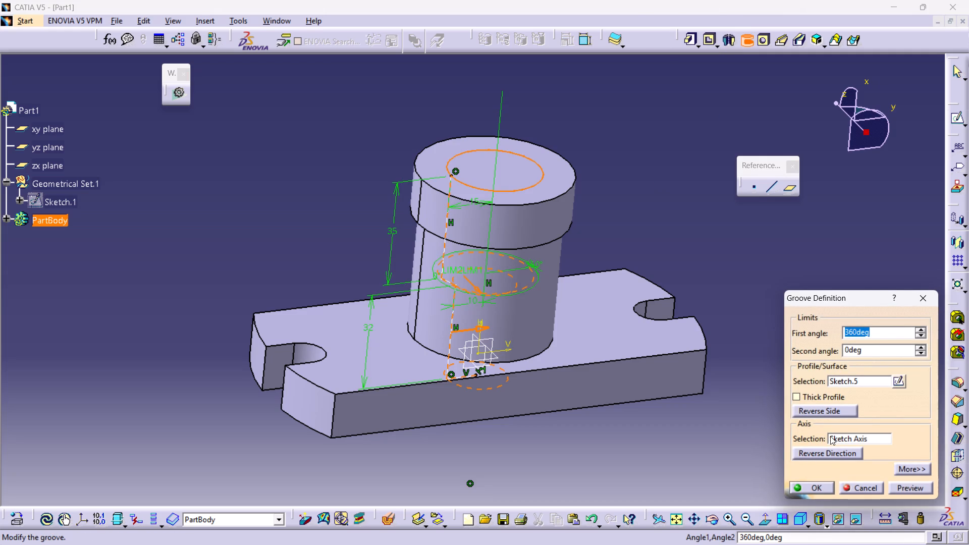
click(891, 487)
middle_drag(606, 416, 459, 339)
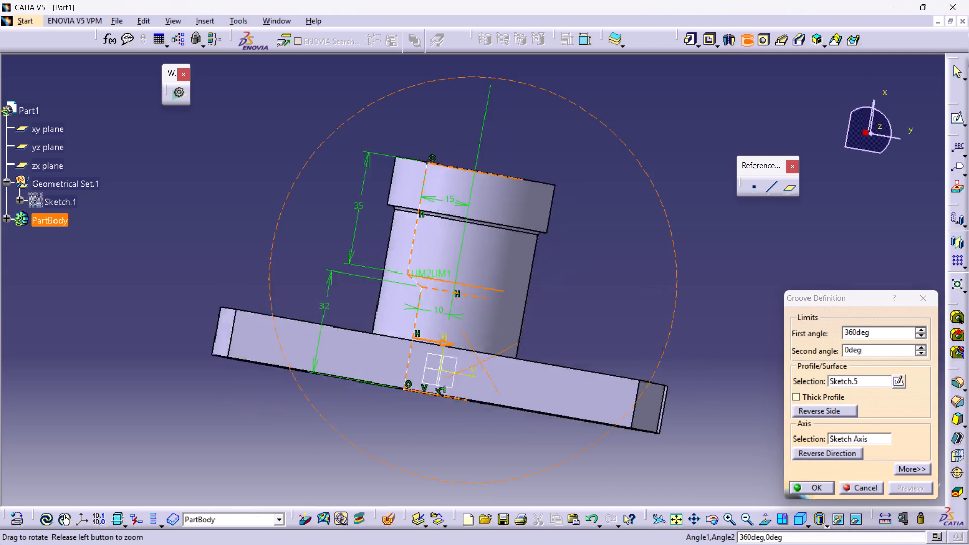
middle_drag(459, 339, 669, 416)
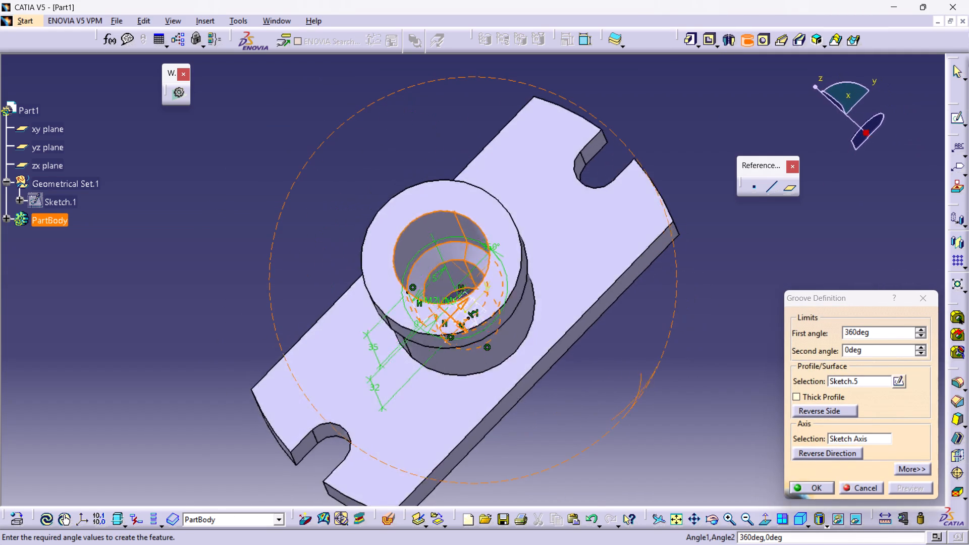
middle_drag(669, 416, 494, 288)
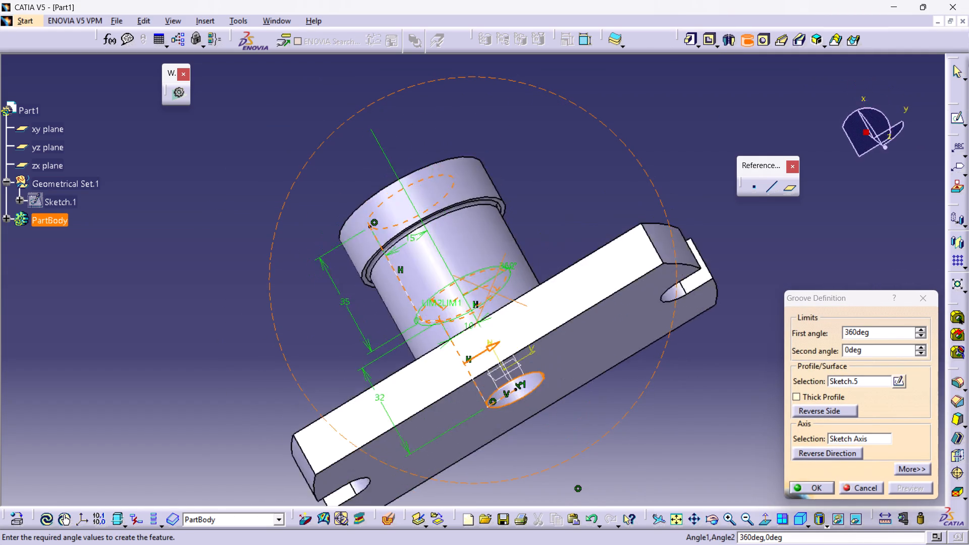
middle_drag(494, 288, 449, 394)
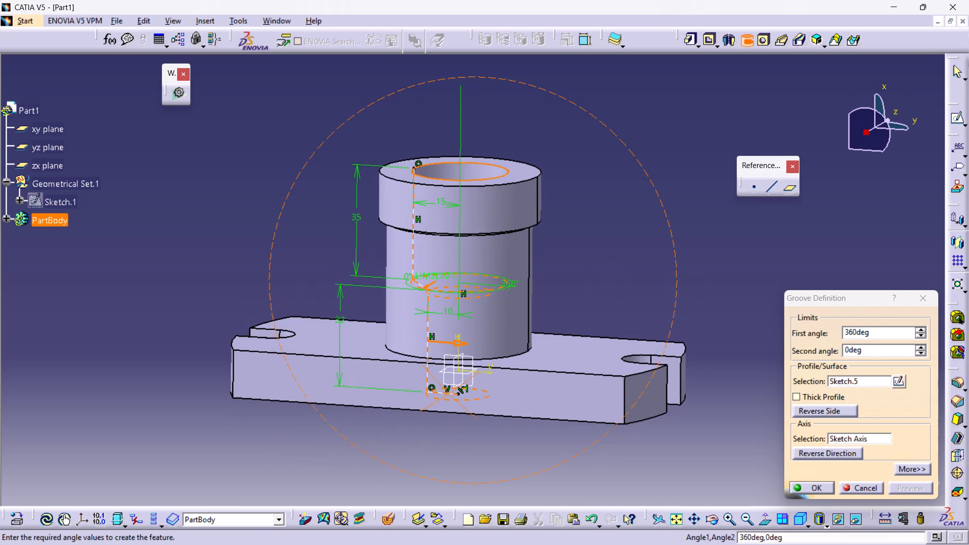
middle_drag(449, 394, 449, 393)
ctrl+click(822, 488)
click(692, 440)
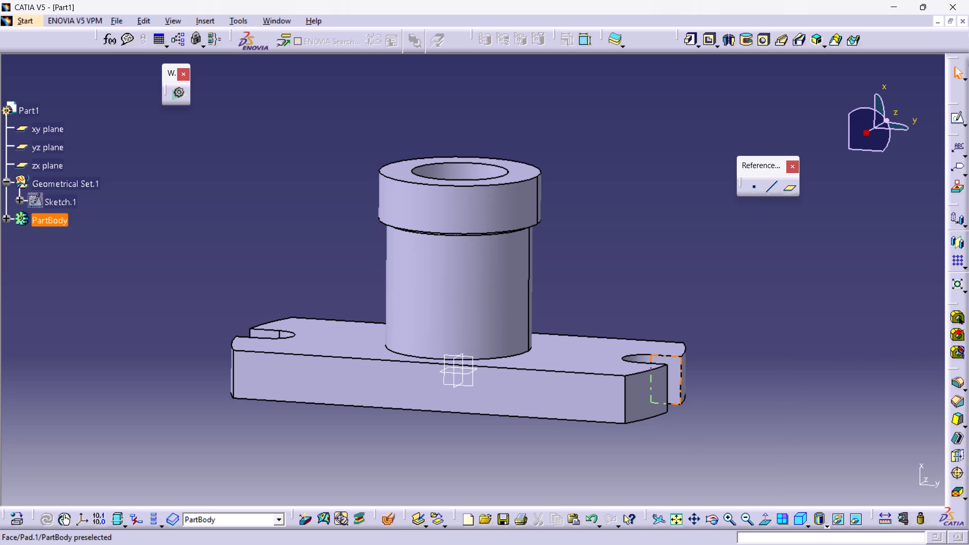
Open a new sketch on the collar's annular end face, with the whole part framed in view.
click(517, 169)
click(955, 114)
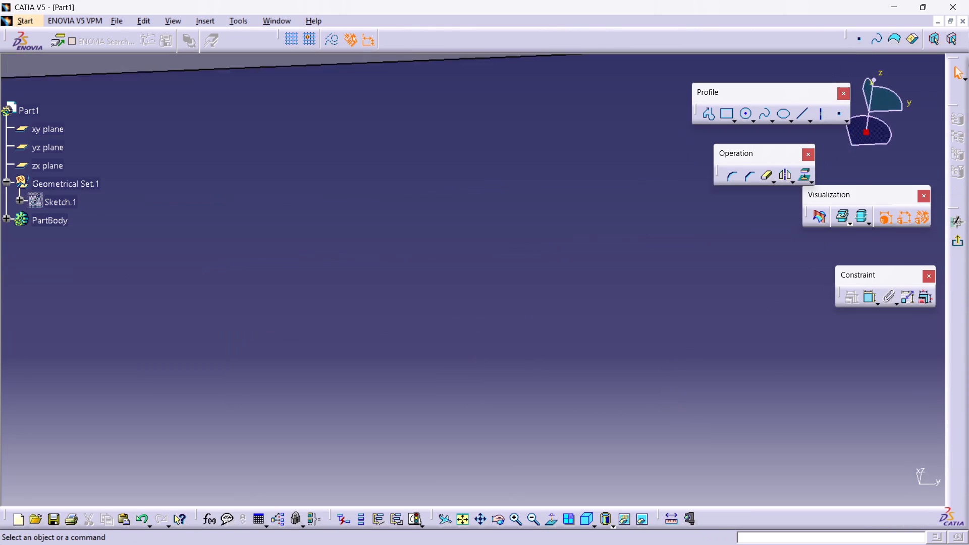
middle_drag(549, 200, 594, 379)
click(464, 520)
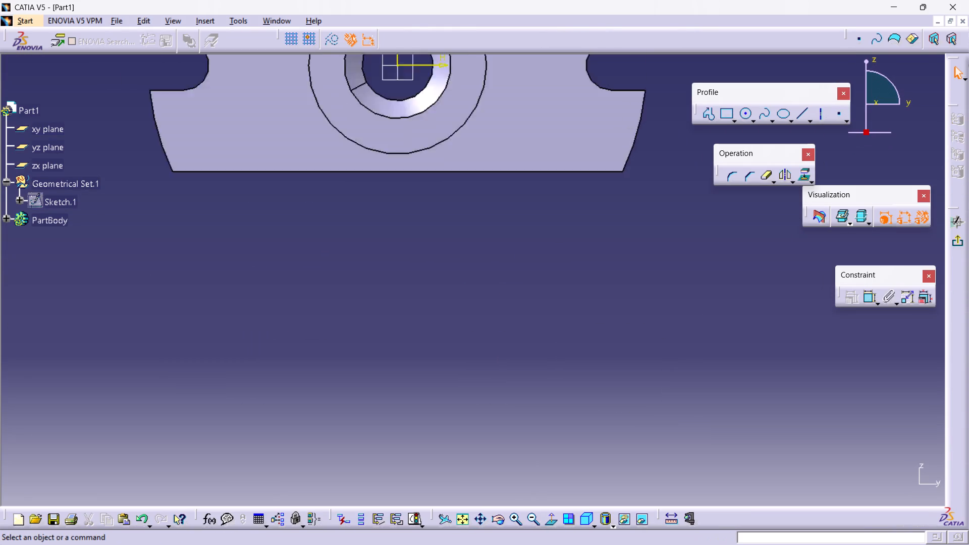
middle_drag(495, 301, 519, 346)
ctrl+middle_drag(519, 346, 469, 287)
scroll(519, 396, up, 1)
middle_drag(516, 384, 489, 270)
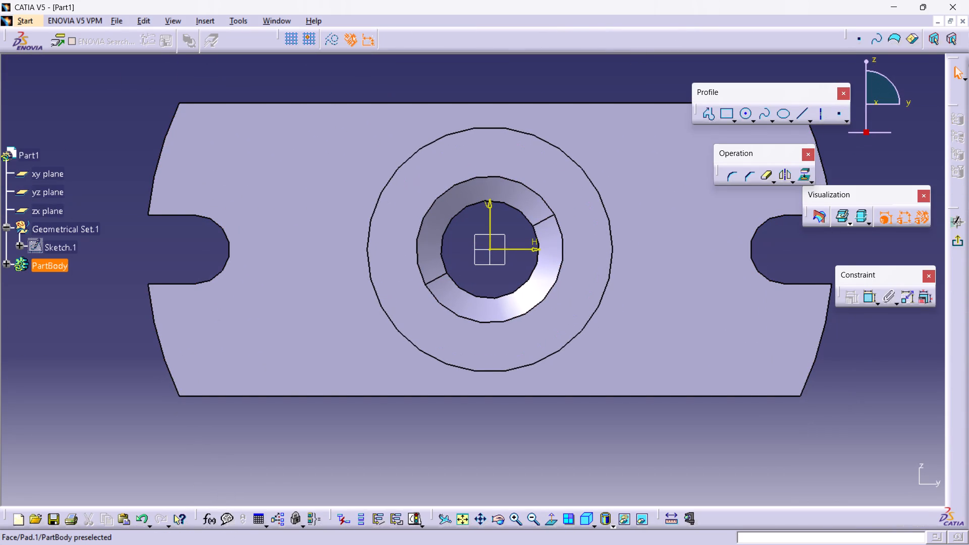
Project the collar's outer circular edge onto the sketch plane and convert it to construction geometry.
click(609, 265)
click(840, 462)
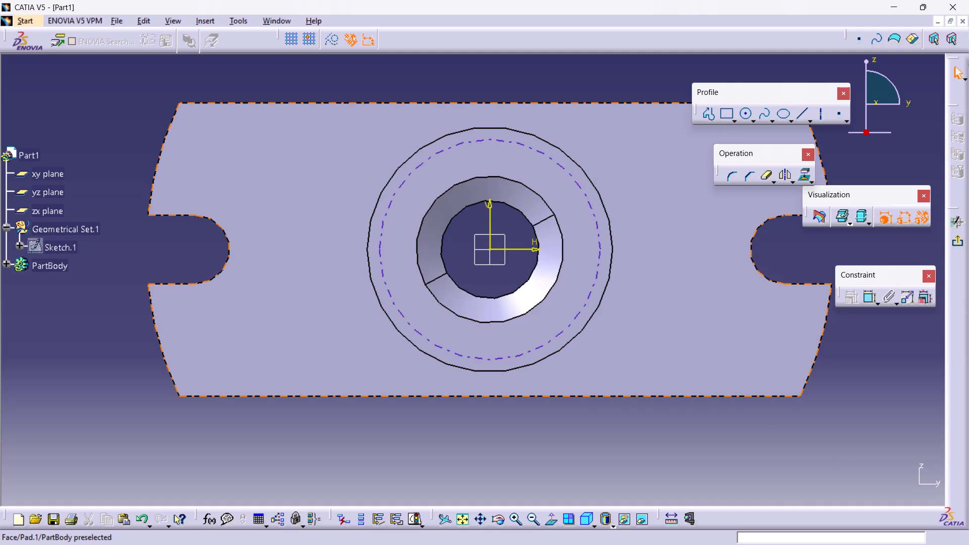
click(583, 330)
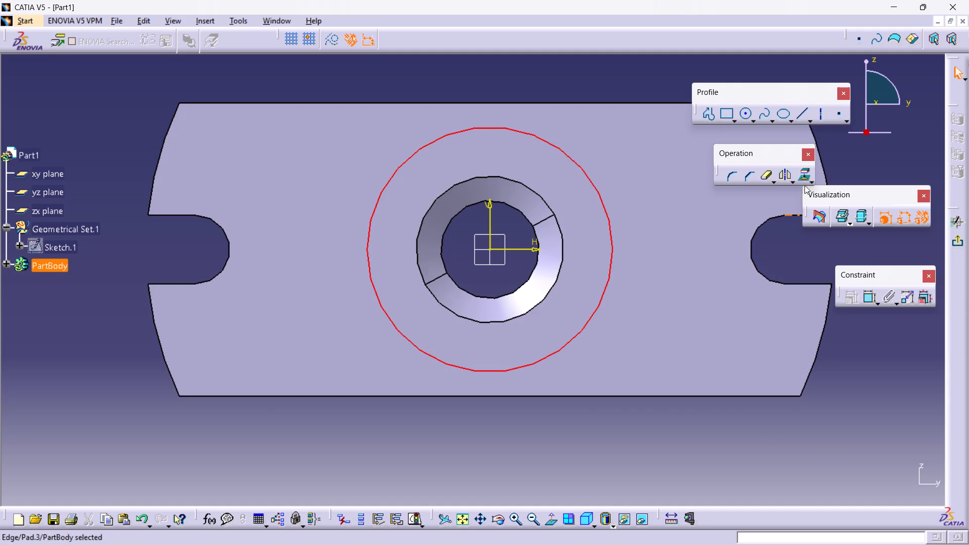
click(806, 178)
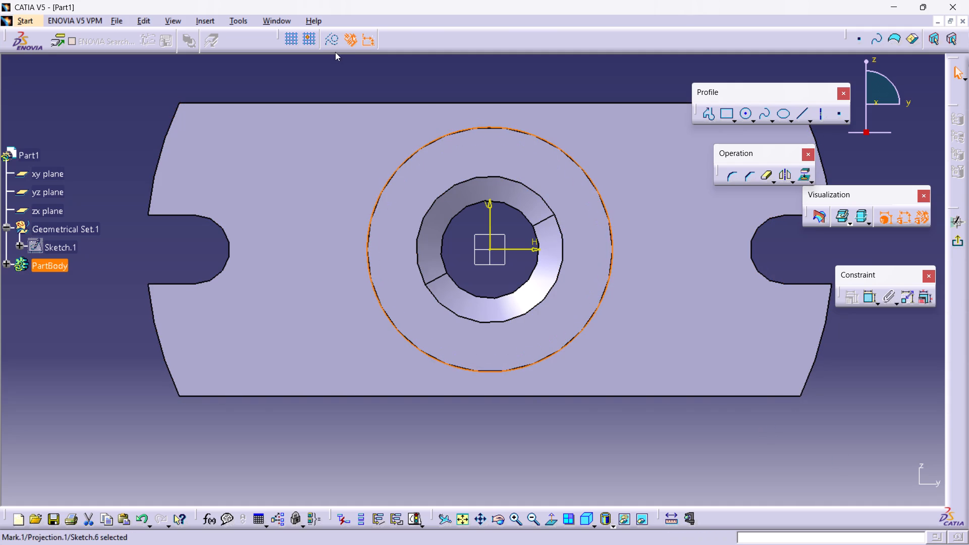
click(334, 44)
click(362, 62)
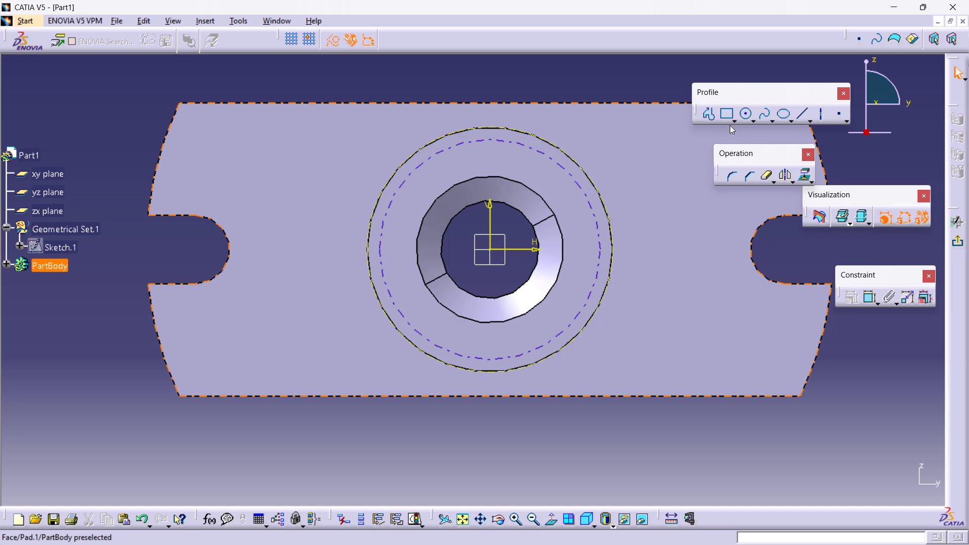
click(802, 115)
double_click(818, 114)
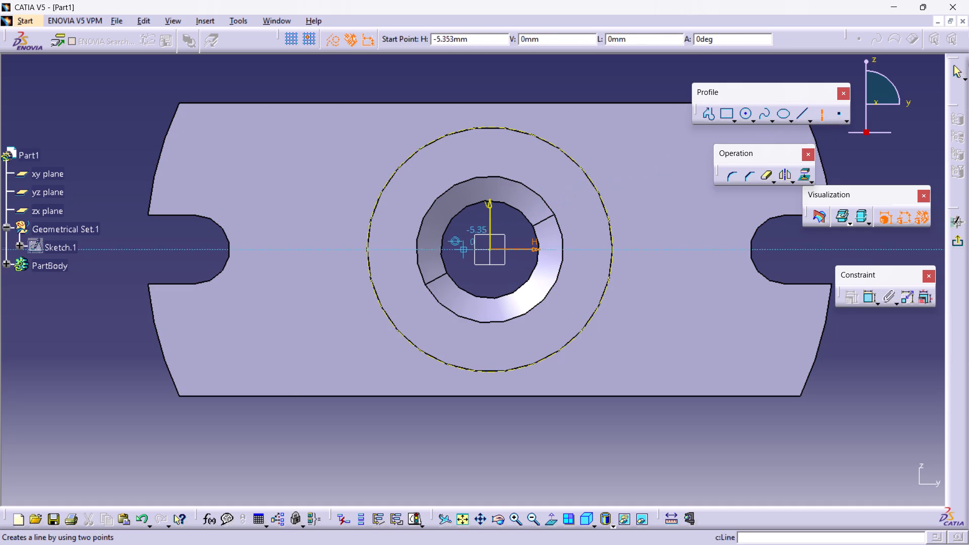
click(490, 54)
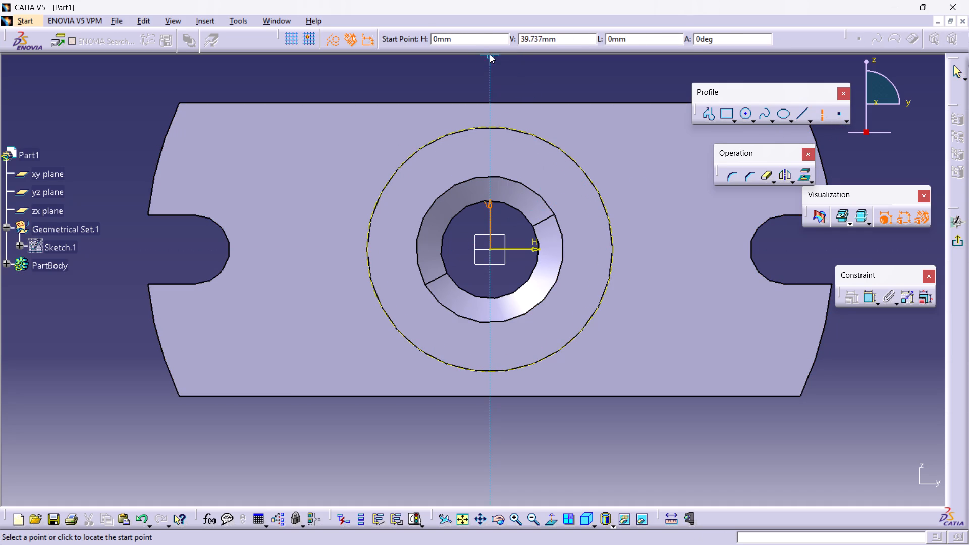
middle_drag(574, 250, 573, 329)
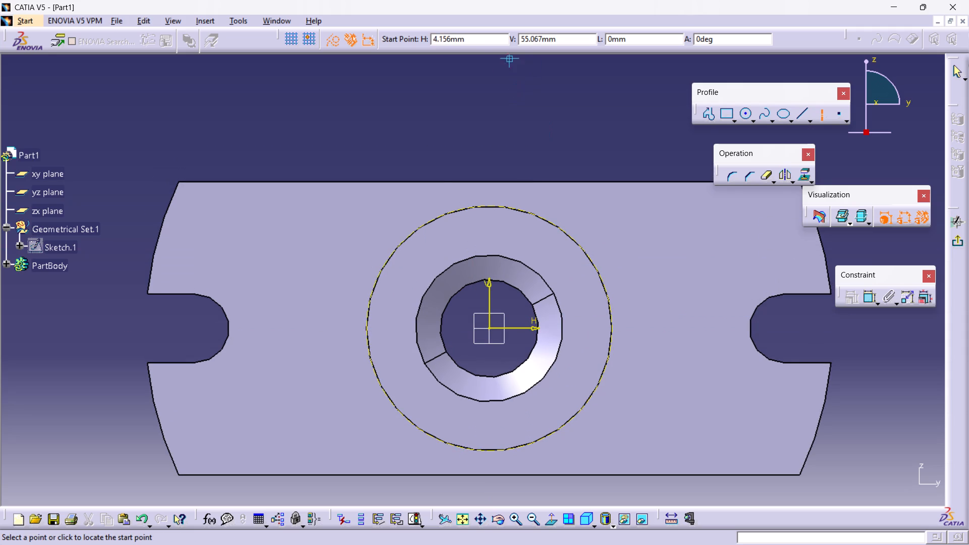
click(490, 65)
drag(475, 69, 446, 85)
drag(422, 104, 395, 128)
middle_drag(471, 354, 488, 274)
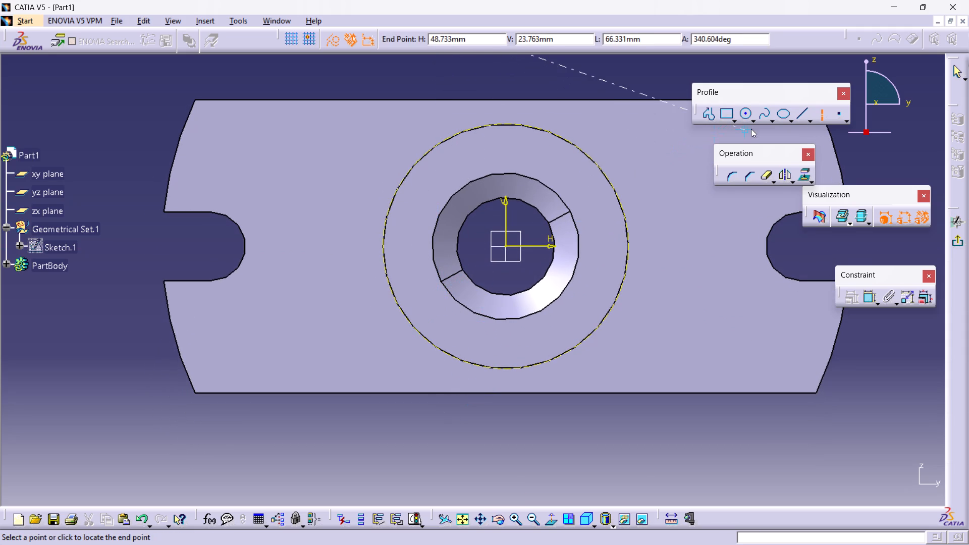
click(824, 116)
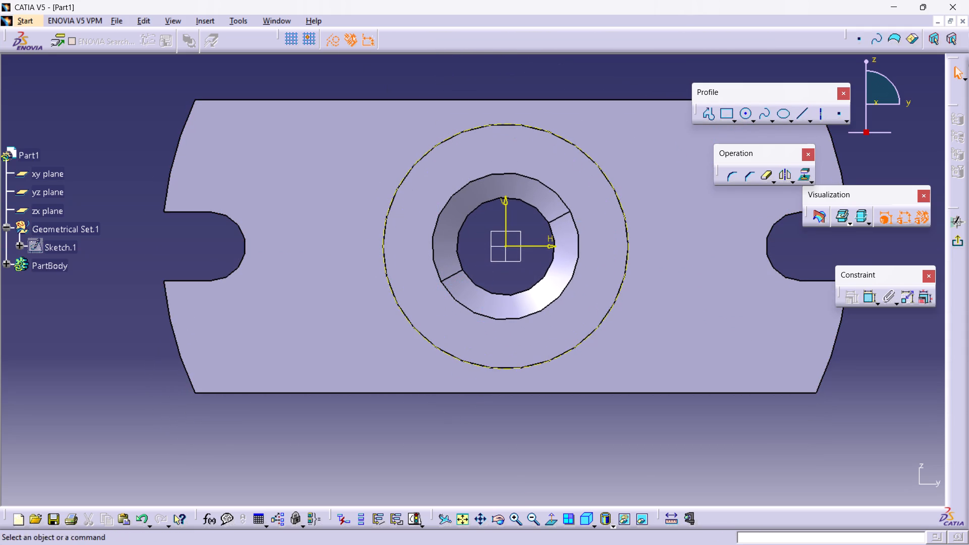
Turn off construction-element mode so that new sketch geometry is created as standard elements.
click(326, 38)
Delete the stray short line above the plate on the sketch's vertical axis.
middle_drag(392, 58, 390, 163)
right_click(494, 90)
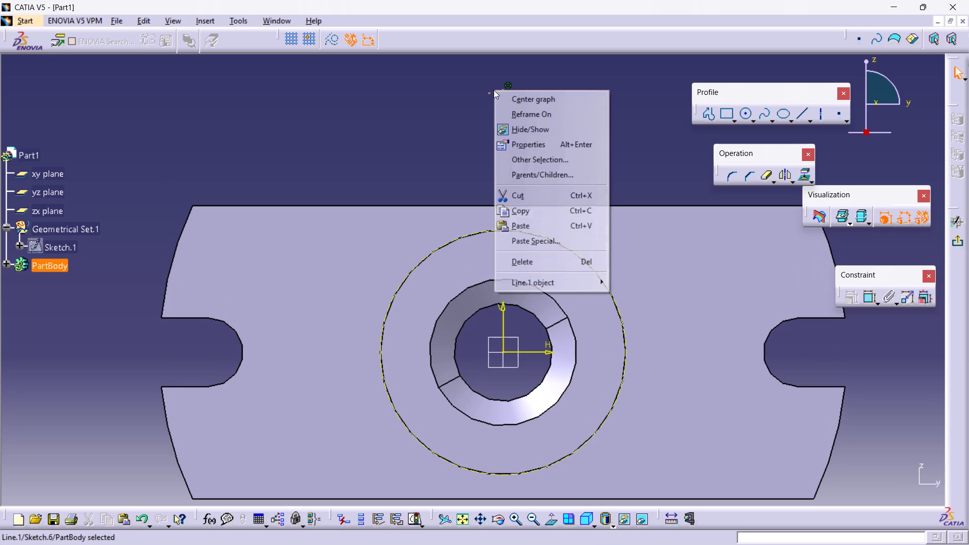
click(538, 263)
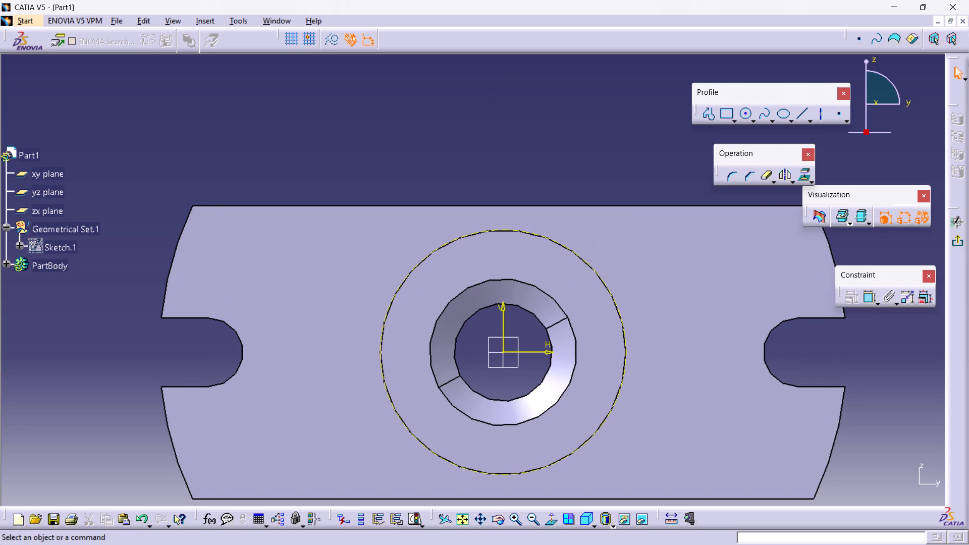
Draw a vertical axis and an about 160 mm long horizontal axis through the sketch origin, both extending beyond the plate.
click(820, 120)
click(504, 63)
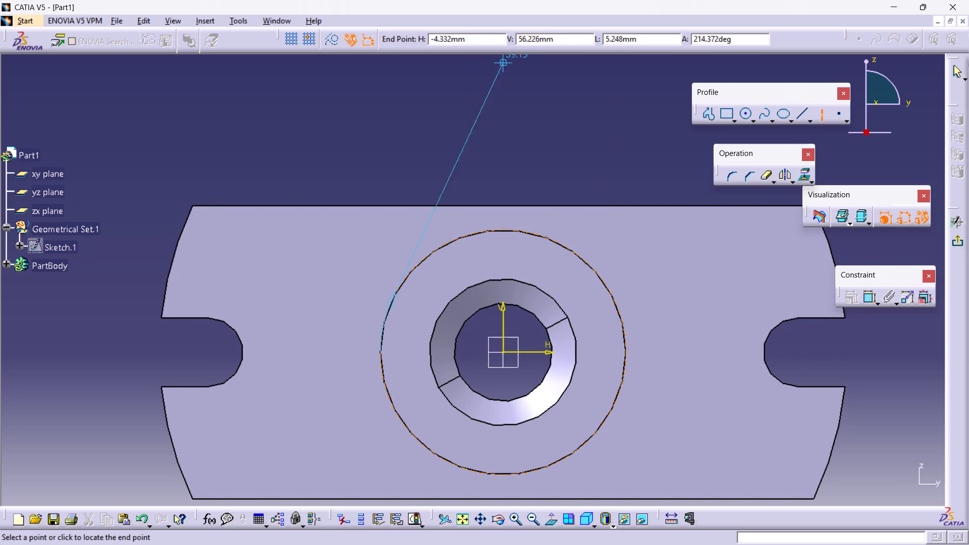
middle_drag(524, 357, 536, 226)
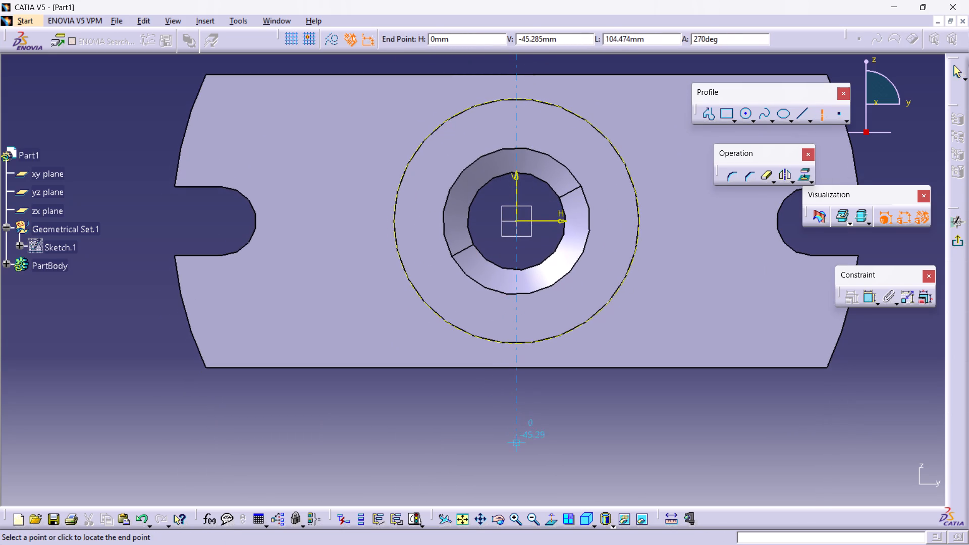
click(516, 463)
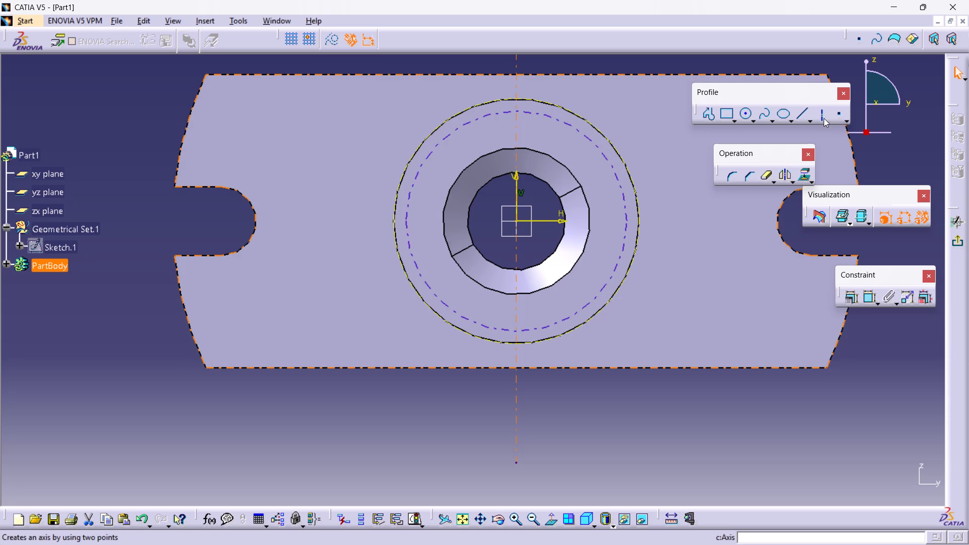
click(824, 118)
click(152, 220)
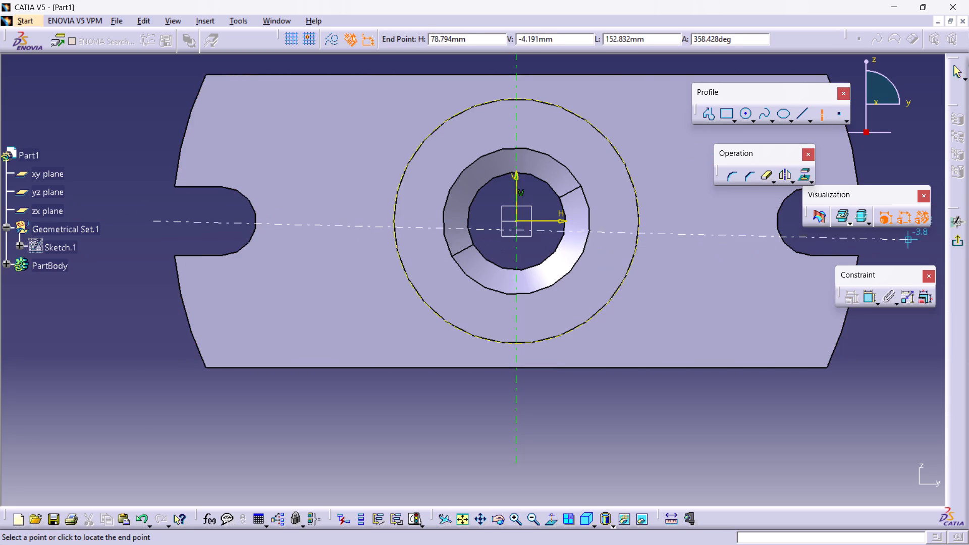
click(938, 219)
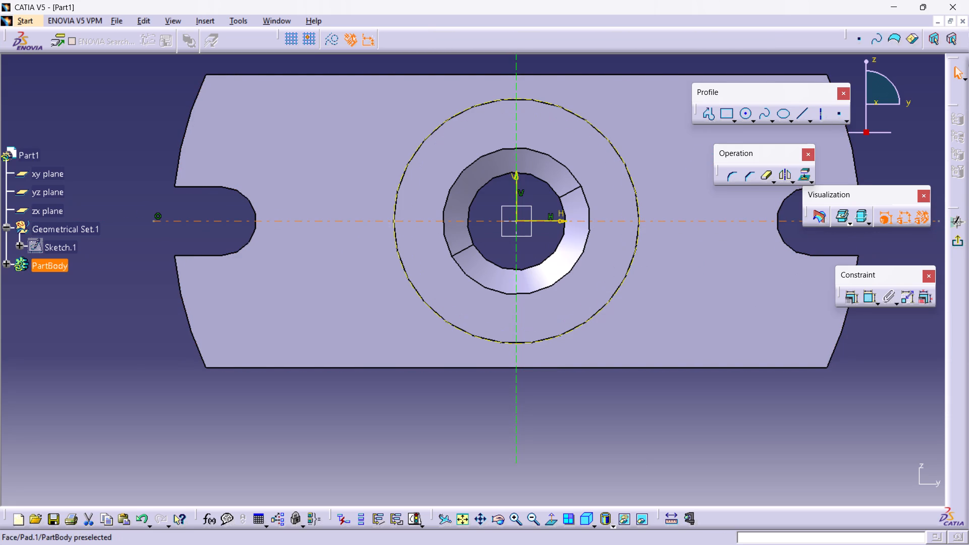
click(640, 463)
Sketch two horizontal lines across the vertical axis: about 12 mm long above the plate and about 22 mm long below it.
middle_drag(630, 322, 628, 350)
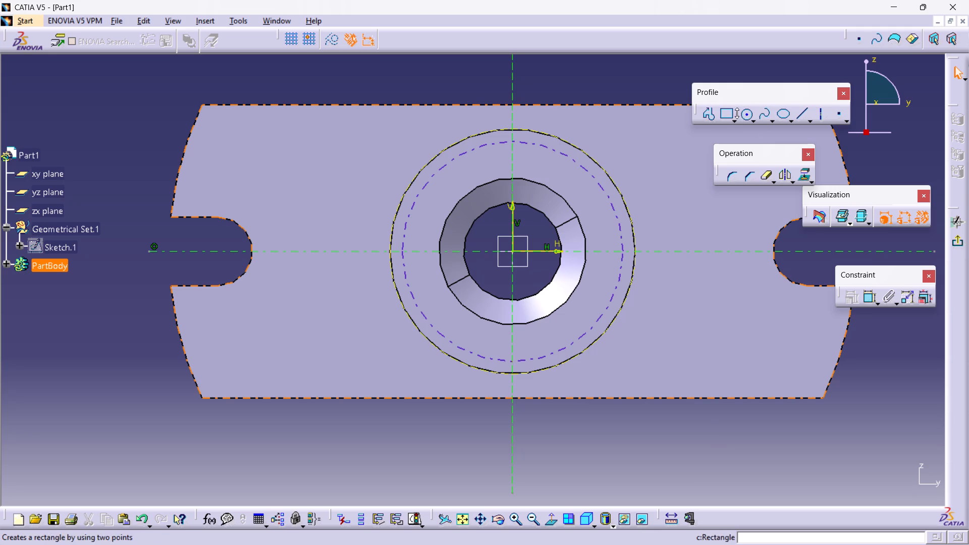
double_click(804, 116)
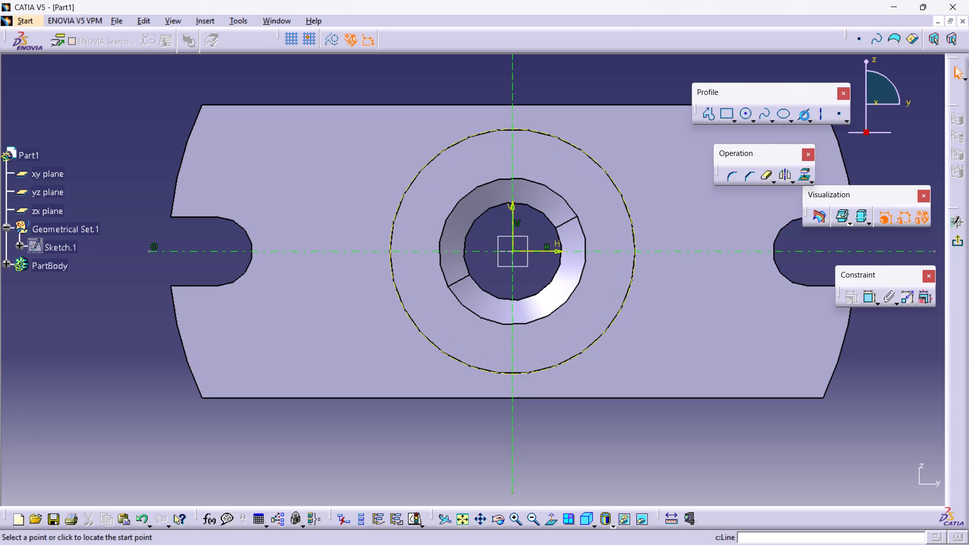
click(478, 84)
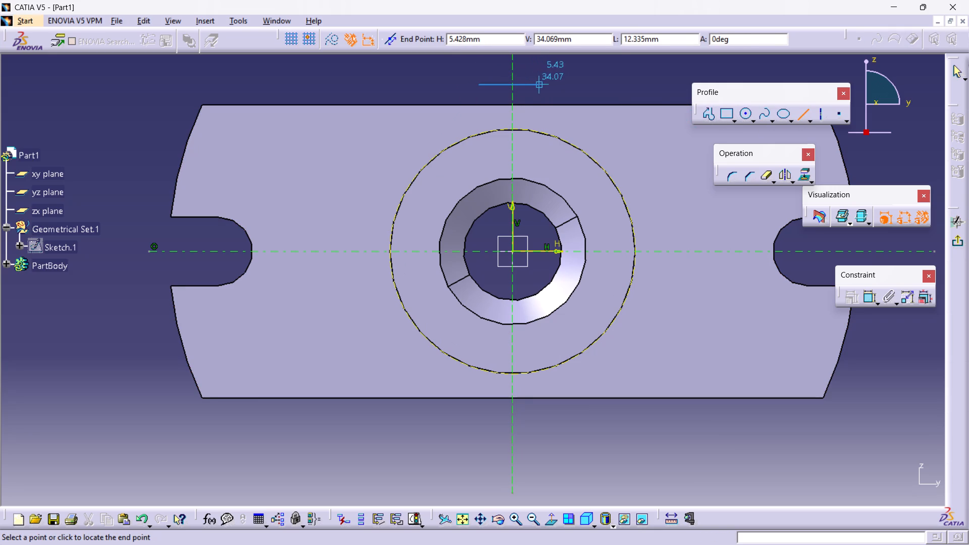
double_click(540, 85)
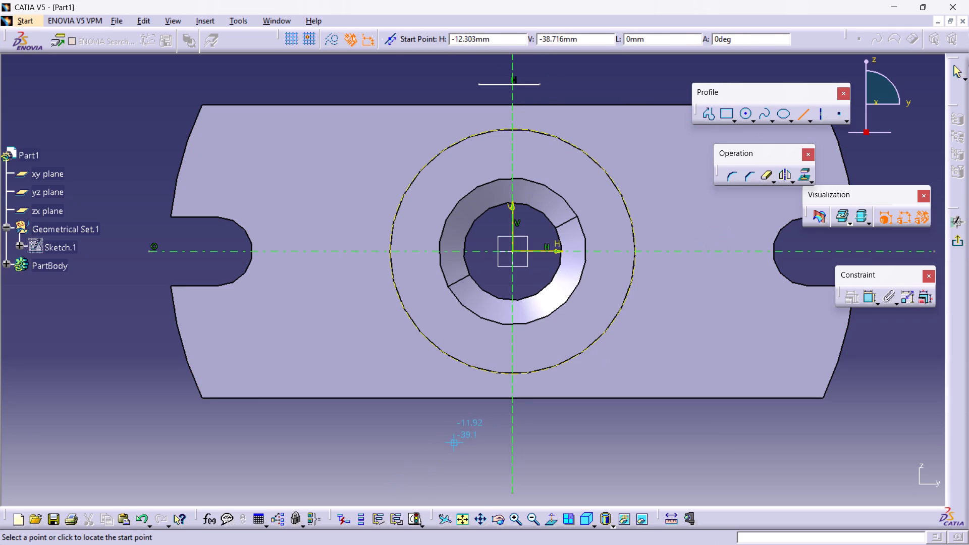
click(456, 444)
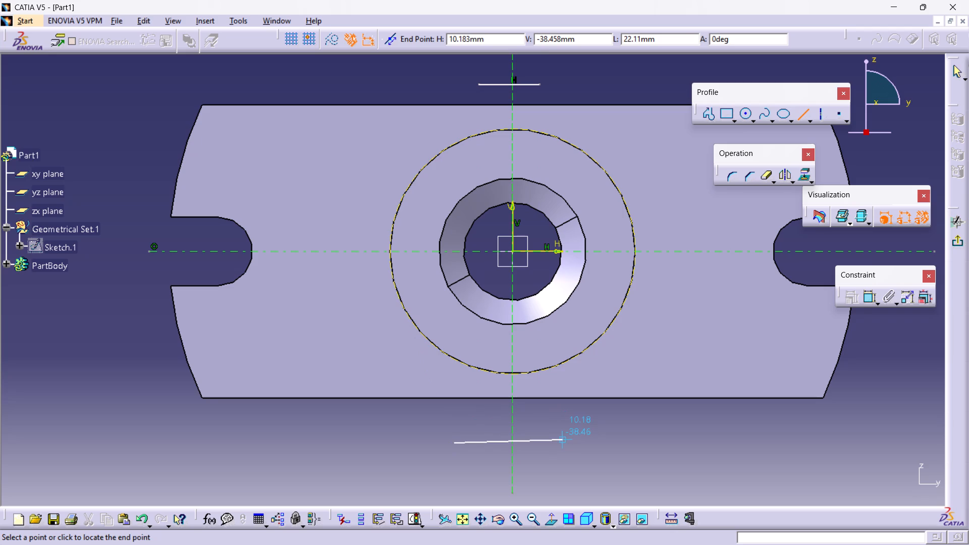
click(563, 444)
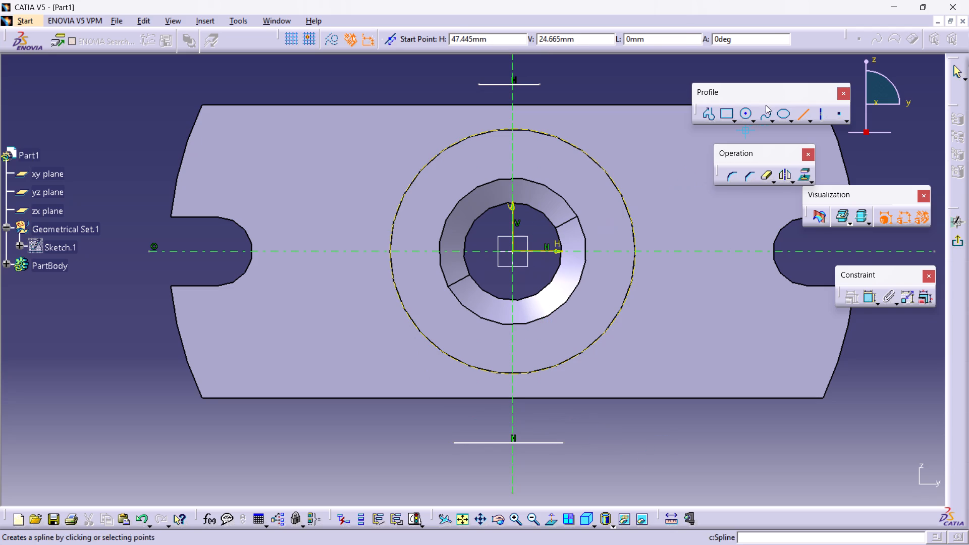
click(802, 113)
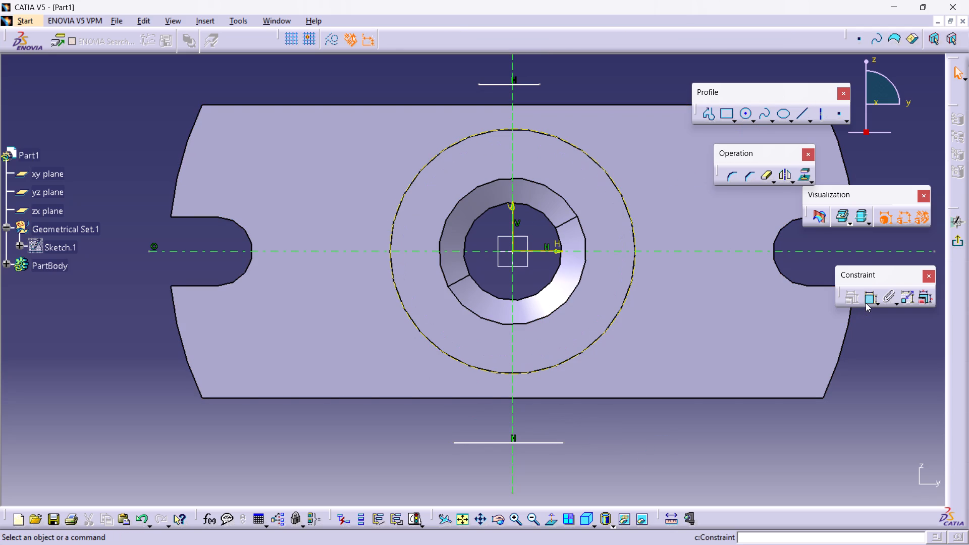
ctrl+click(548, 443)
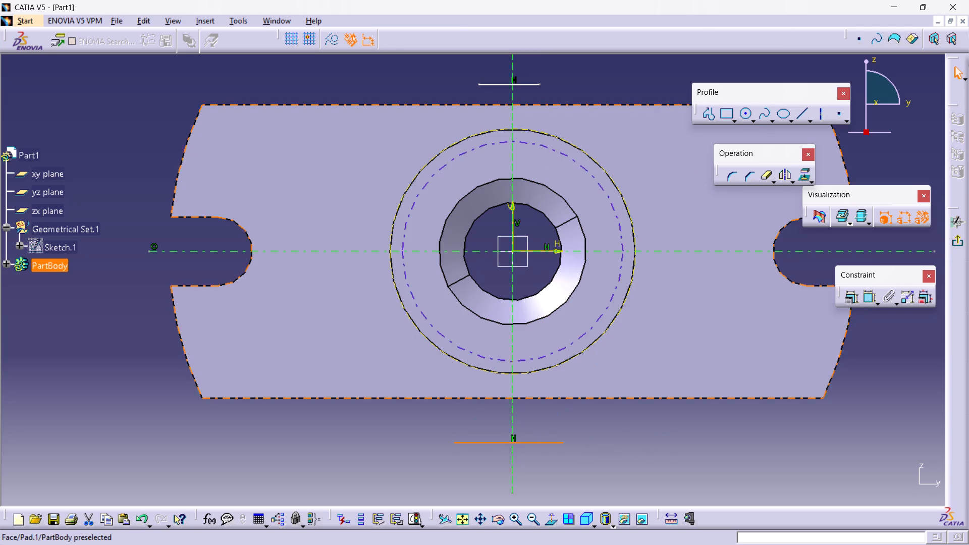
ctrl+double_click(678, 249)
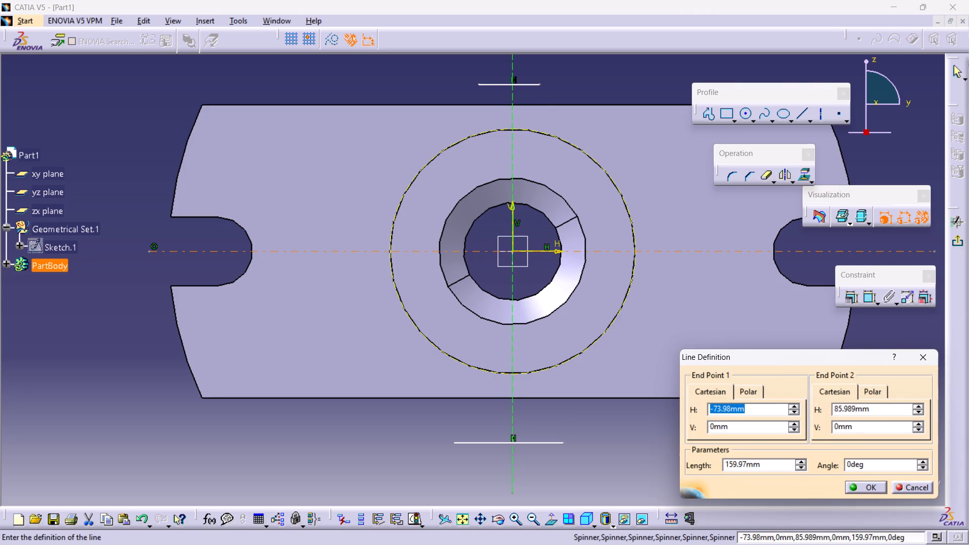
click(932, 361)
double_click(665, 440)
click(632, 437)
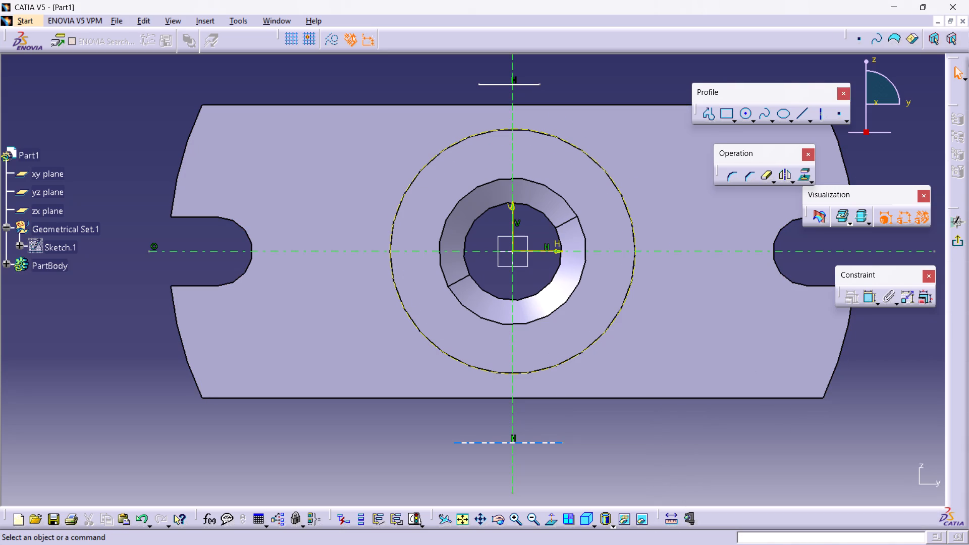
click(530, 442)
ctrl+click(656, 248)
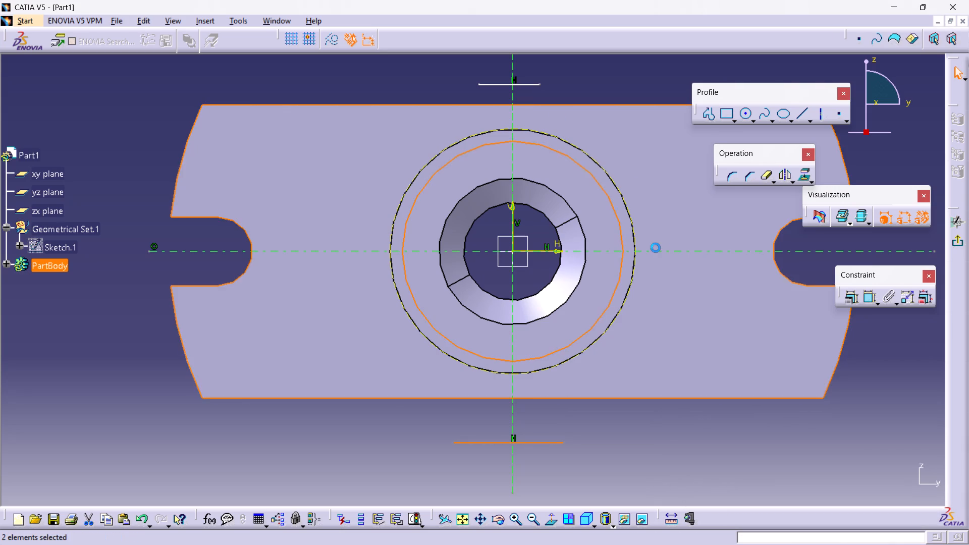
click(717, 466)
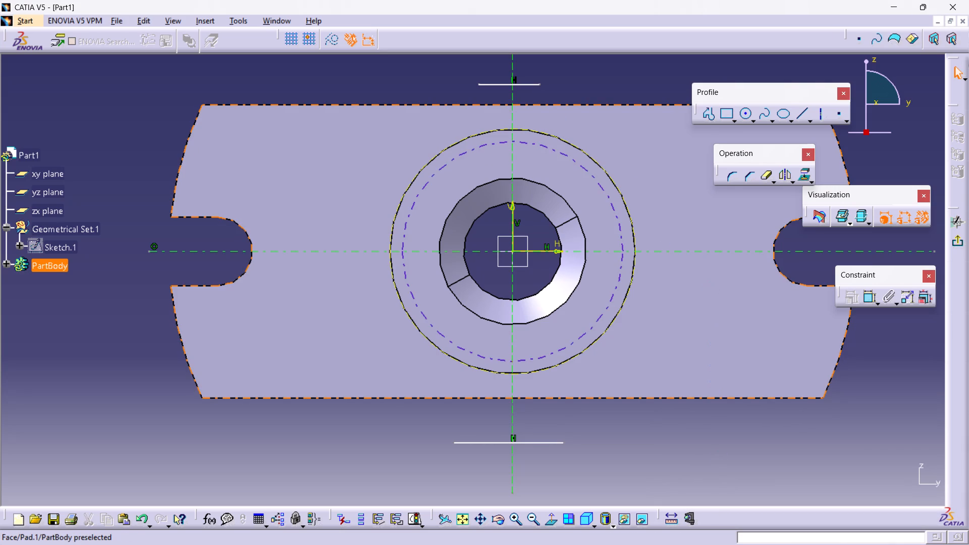
Apply a Symmetry constraint to the horizontal axis and the lower horizontal line about the upper horizontal line.
ctrl+click(703, 252)
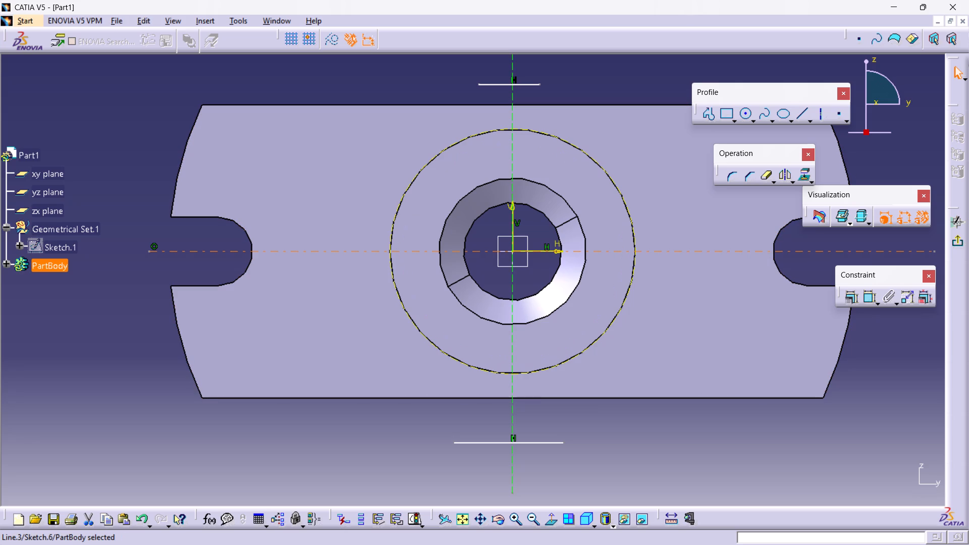
ctrl+click(551, 444)
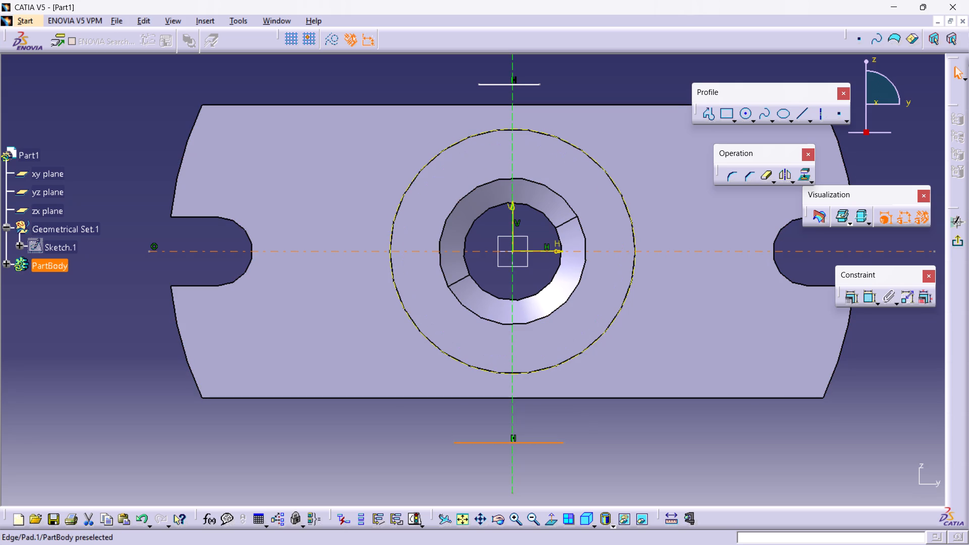
ctrl+click(536, 84)
click(851, 298)
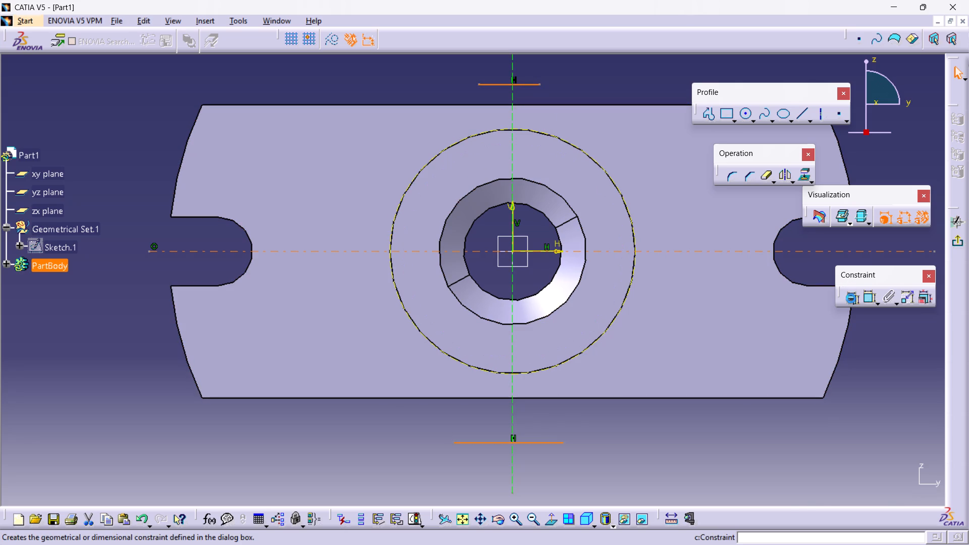
click(837, 441)
click(867, 488)
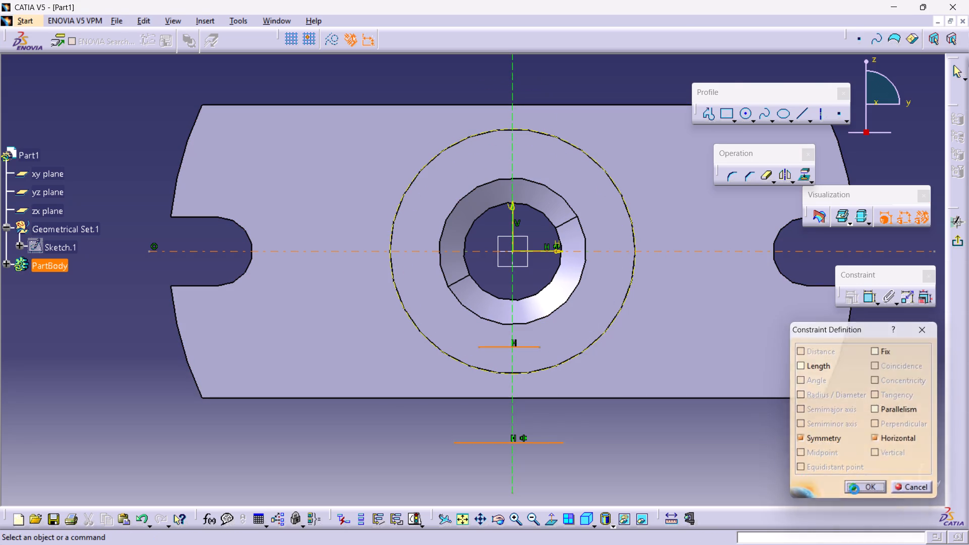
click(763, 470)
Constrain the two endpoints of the lower horizontal line to be symmetric about the vertical axis.
ctrl+click(454, 444)
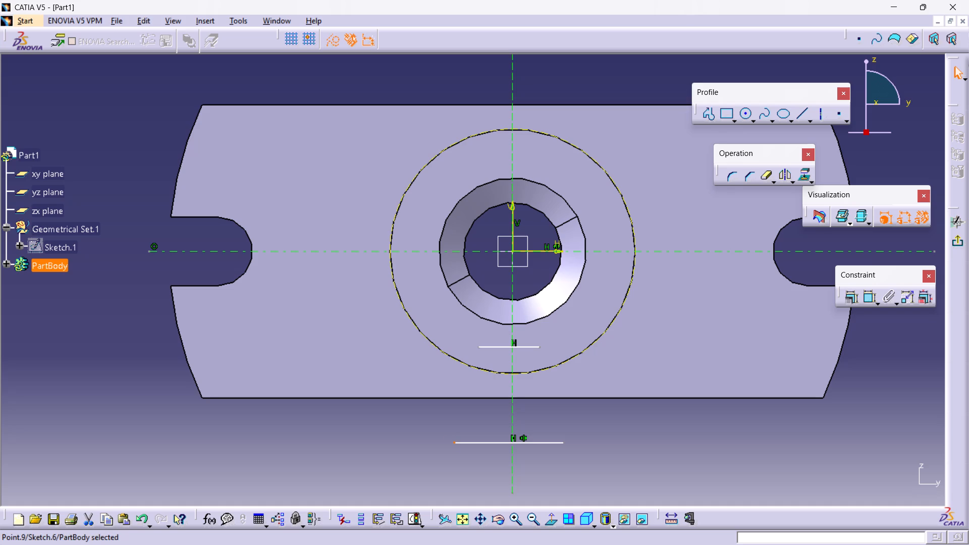
ctrl+click(565, 443)
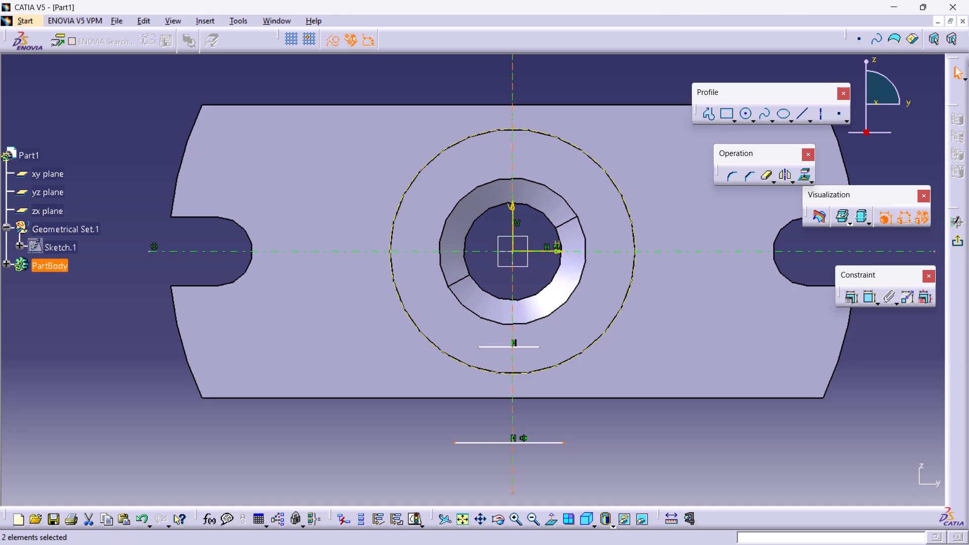
ctrl+click(511, 460)
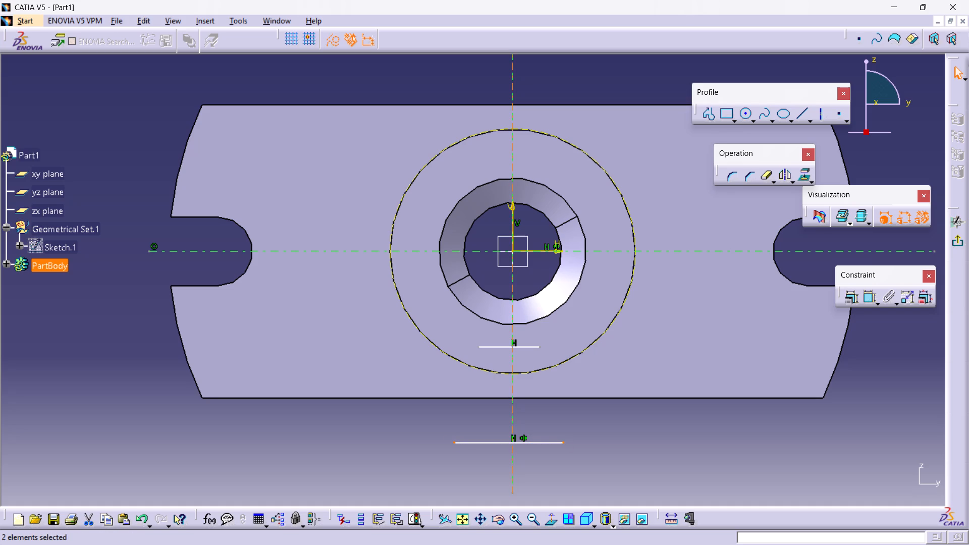
ctrl+click(514, 457)
click(847, 291)
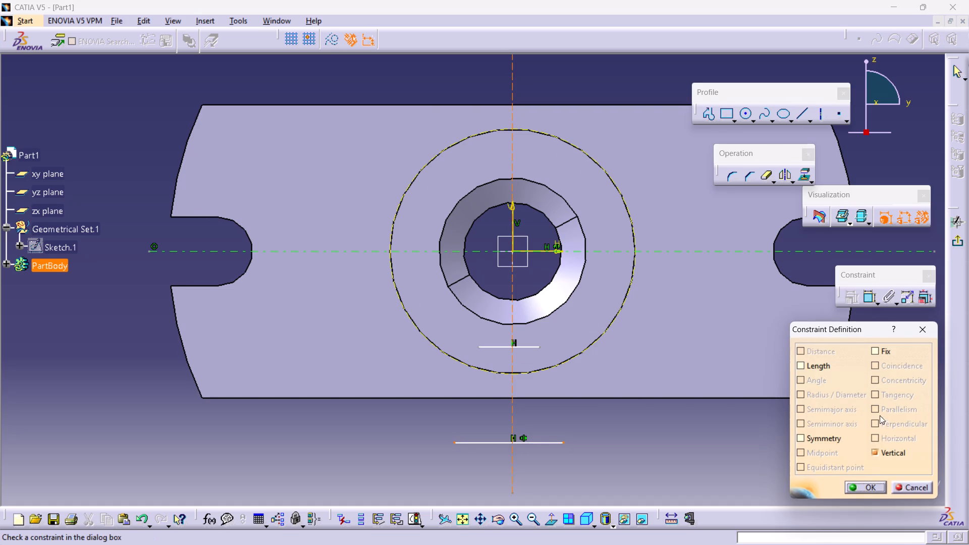
double_click(832, 437)
click(855, 488)
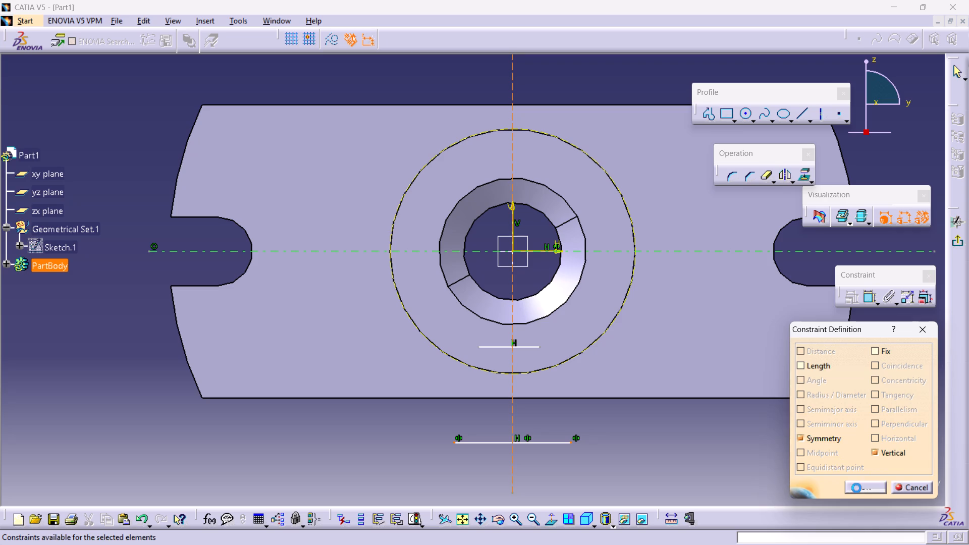
click(763, 461)
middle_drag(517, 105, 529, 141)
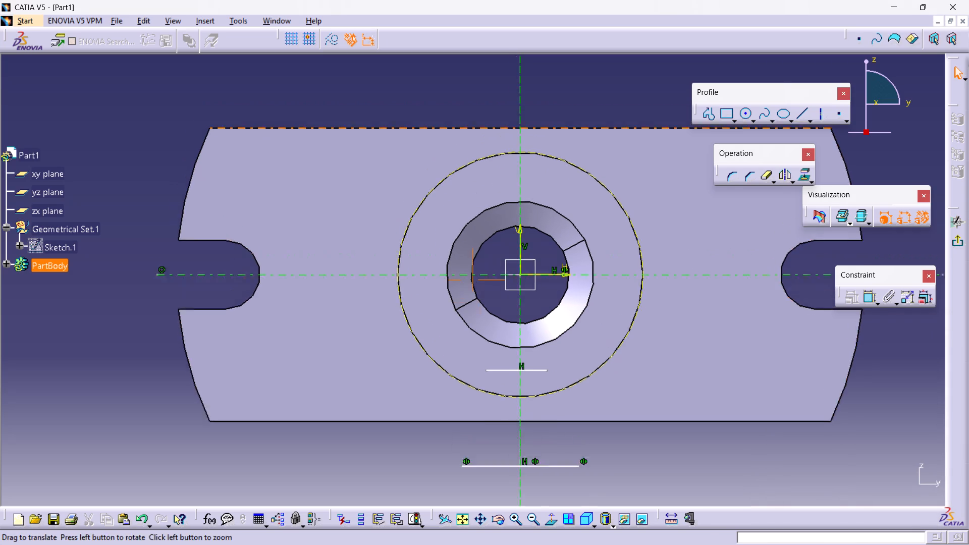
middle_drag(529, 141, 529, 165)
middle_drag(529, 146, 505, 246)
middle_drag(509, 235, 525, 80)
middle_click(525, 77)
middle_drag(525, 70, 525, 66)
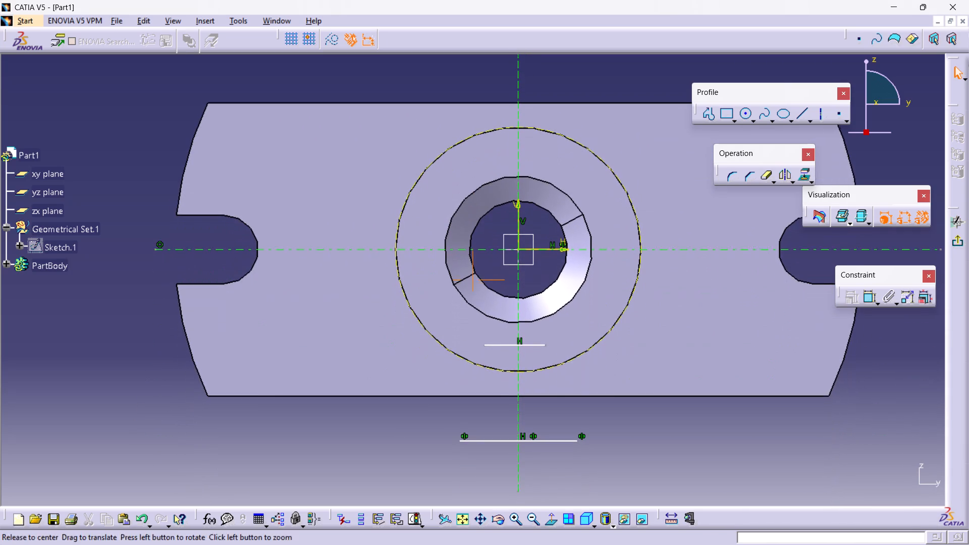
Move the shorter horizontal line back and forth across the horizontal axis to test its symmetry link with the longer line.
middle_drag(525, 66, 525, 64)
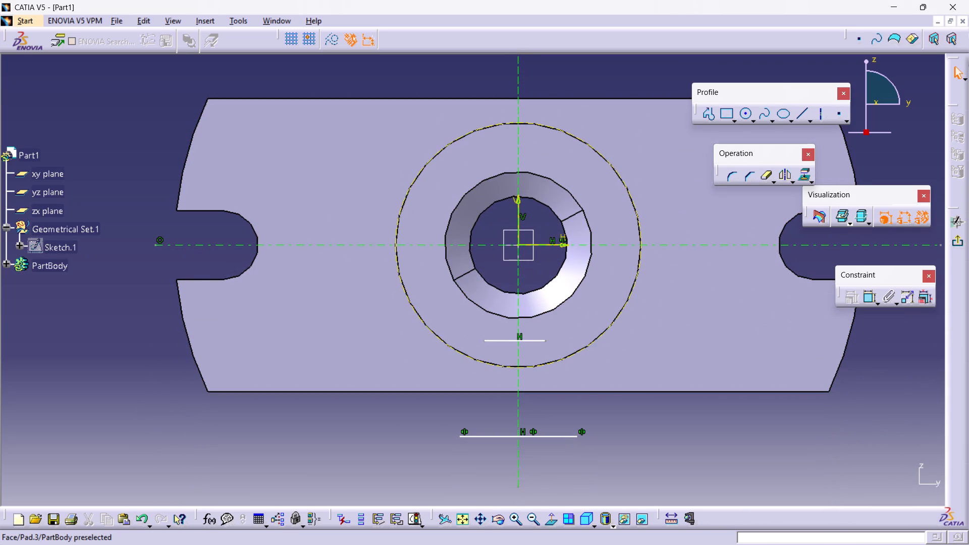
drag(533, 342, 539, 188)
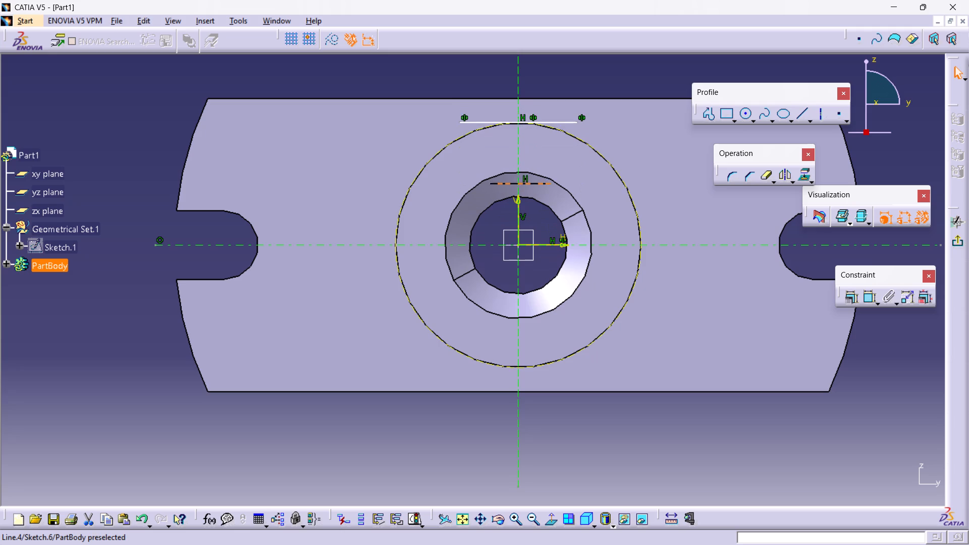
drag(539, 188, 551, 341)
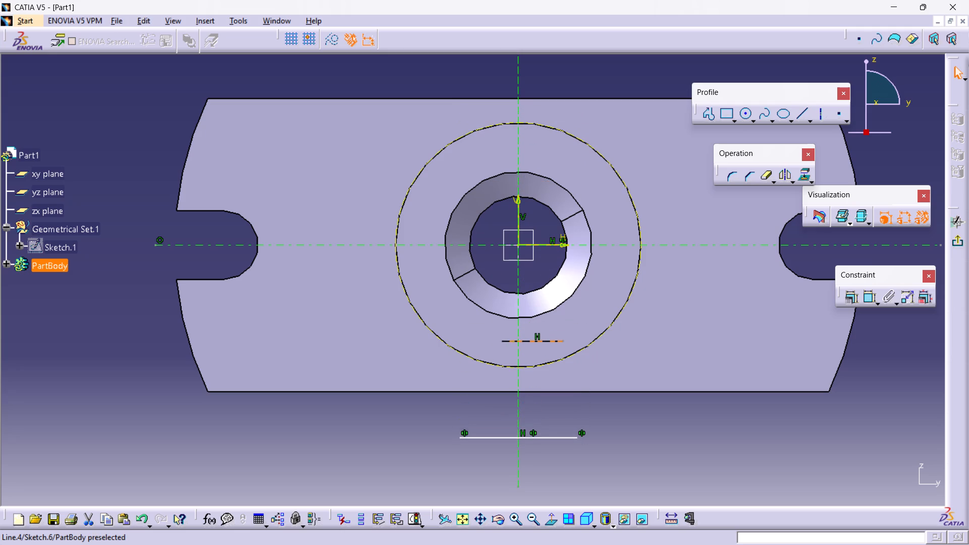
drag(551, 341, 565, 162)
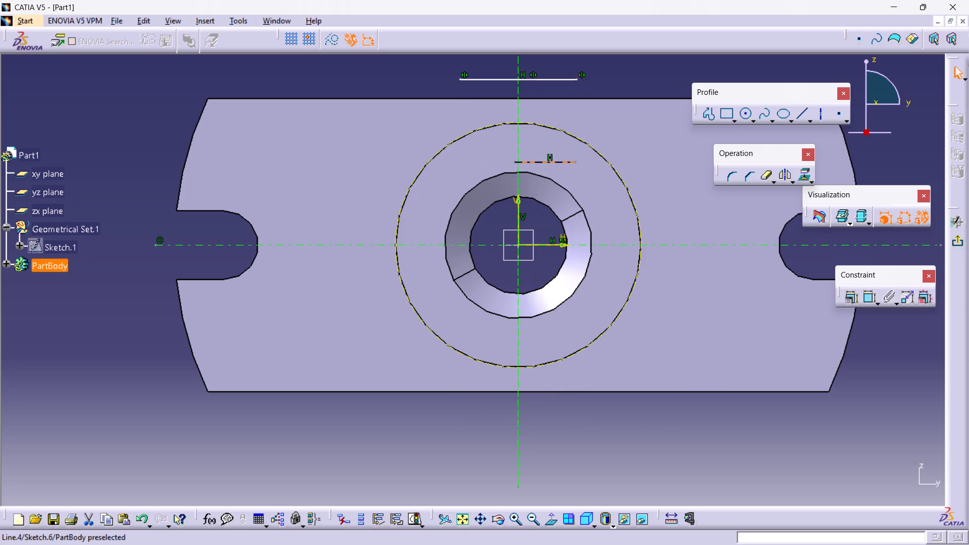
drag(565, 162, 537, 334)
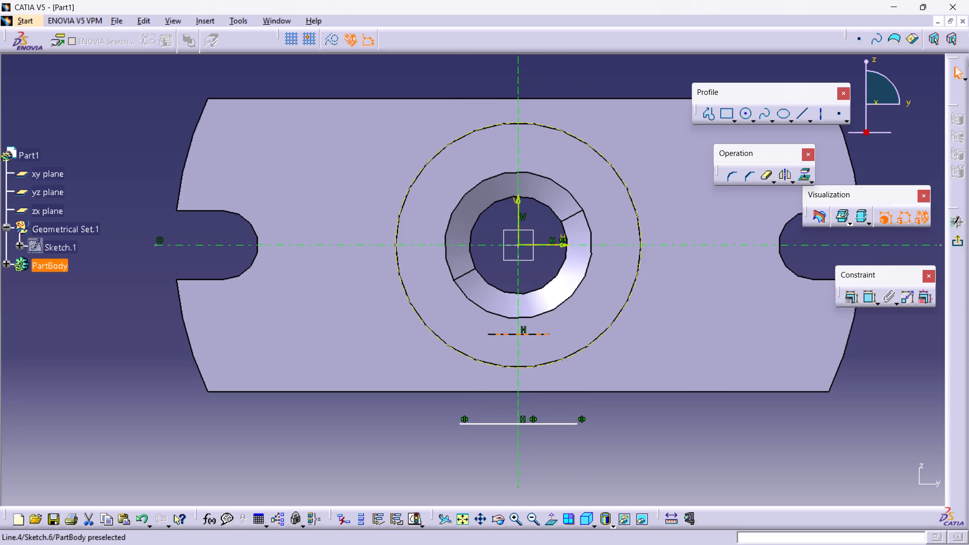
Delete the shorter horizontal line lying between the horizontal axis and the longer line below the plate.
drag(537, 334, 537, 334)
right_click(544, 333)
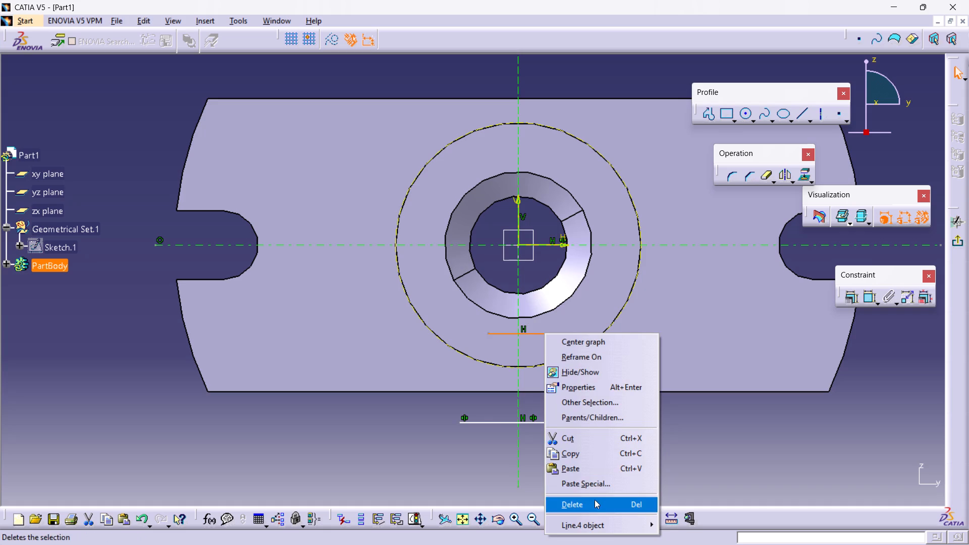
click(595, 500)
click(645, 465)
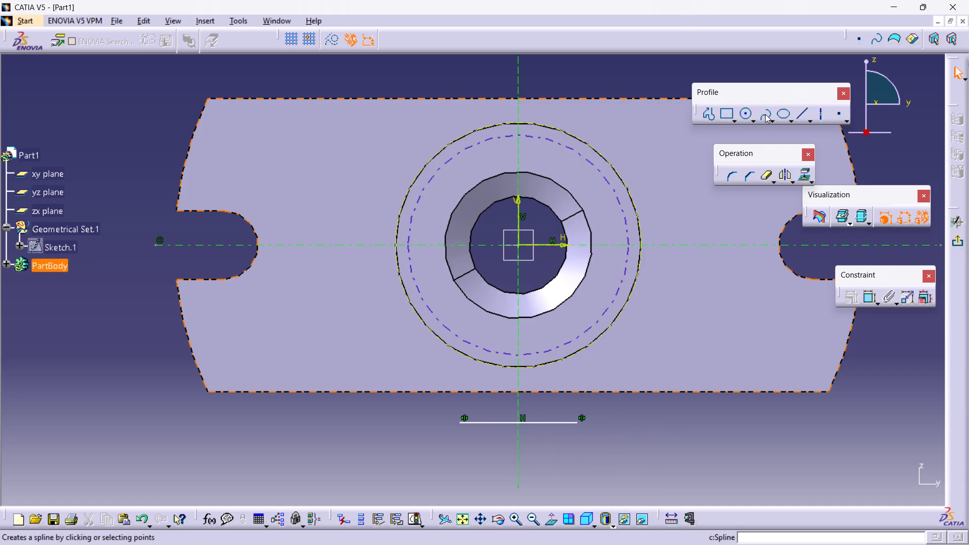
Sketch a horizontal line about 16 mm long across the vertical axis, above the plate's upper edge.
click(799, 115)
middle_drag(760, 182, 750, 299)
middle_drag(568, 207, 567, 270)
click(477, 111)
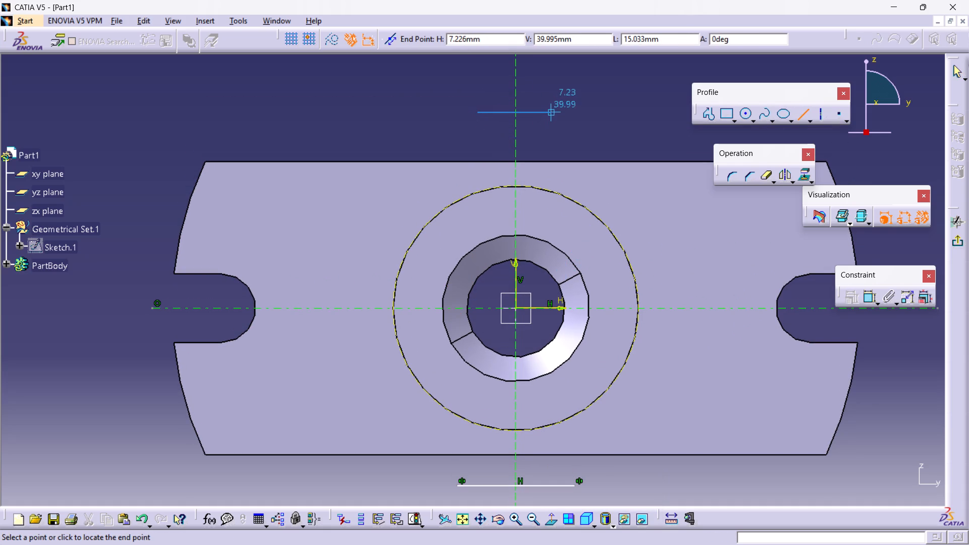
click(552, 111)
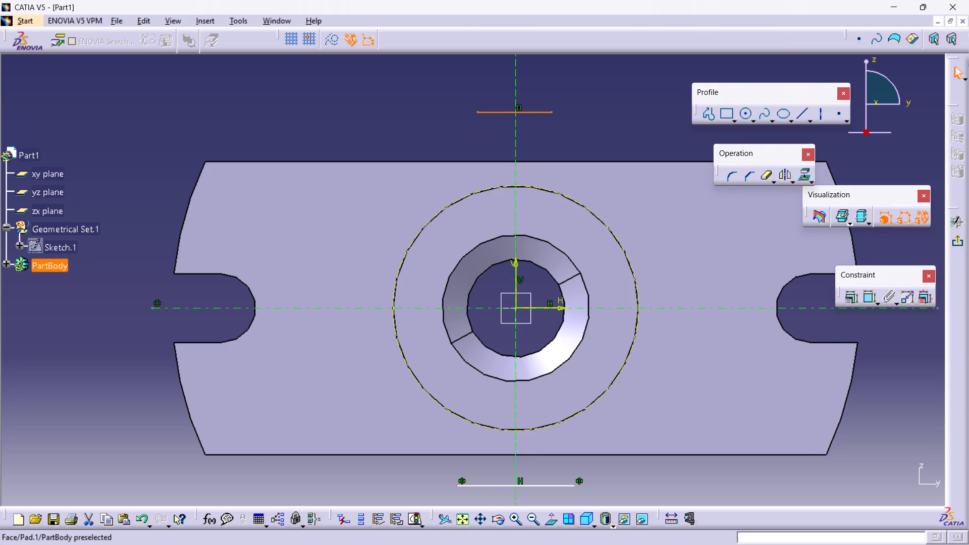
Apply a Symmetry constraint to the horizontal lines above and below the plate about the horizontal axis.
ctrl+click(554, 485)
ctrl+click(526, 113)
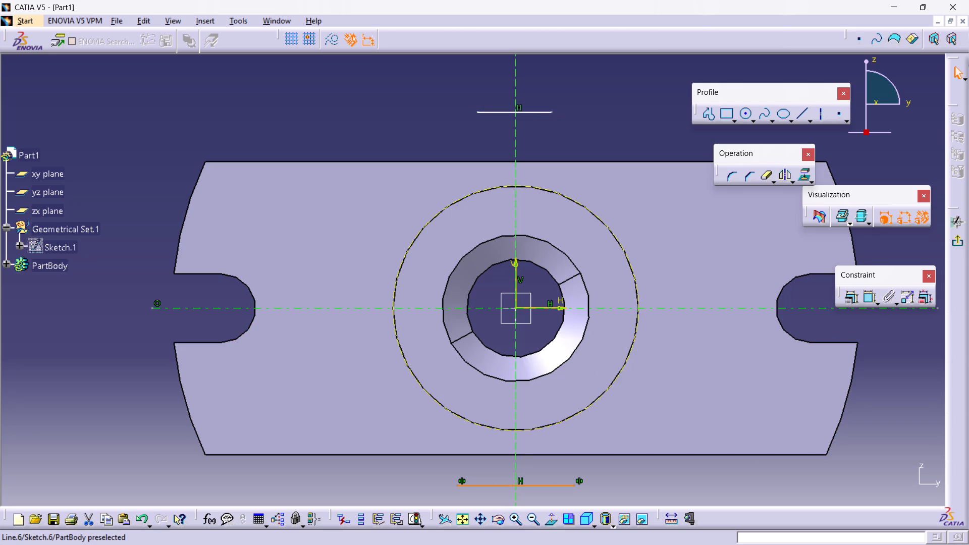
ctrl+click(543, 112)
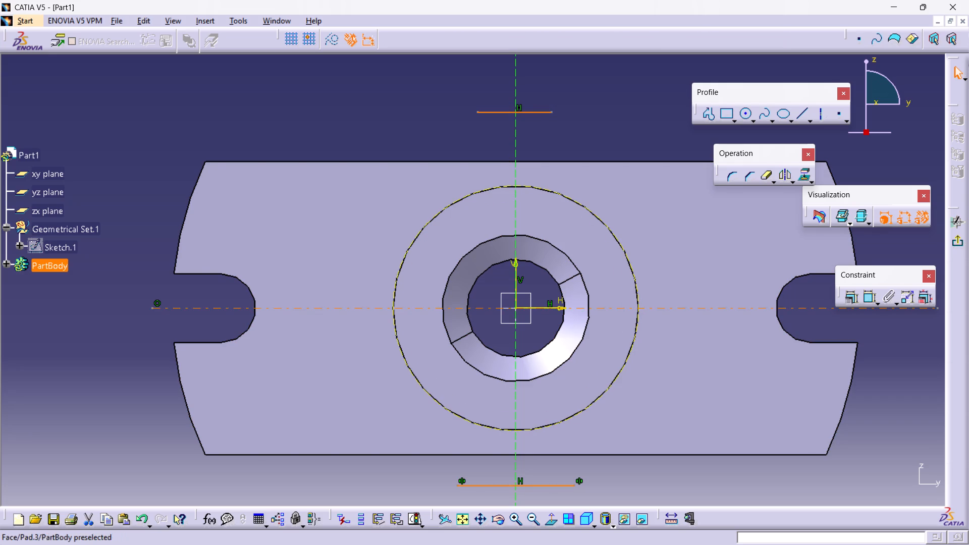
ctrl+click(613, 309)
click(858, 295)
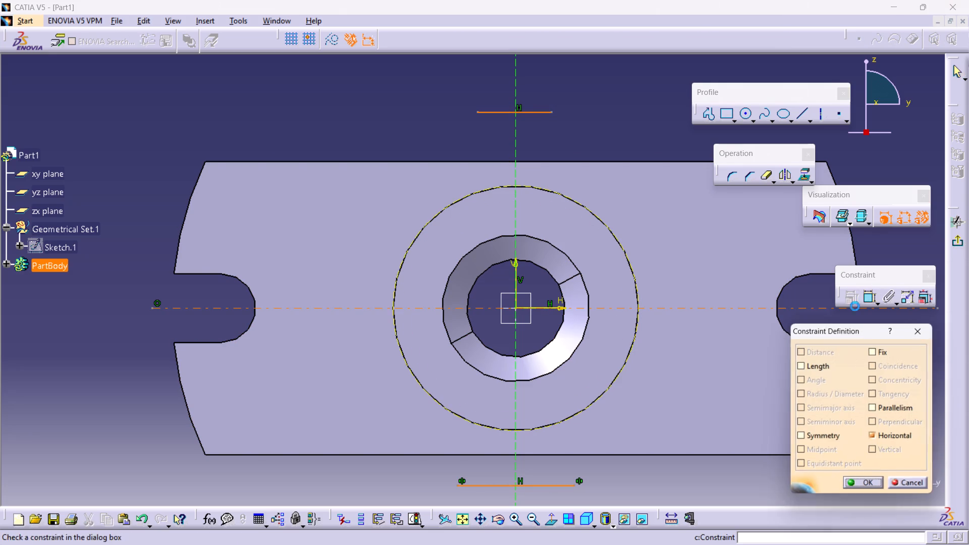
click(815, 436)
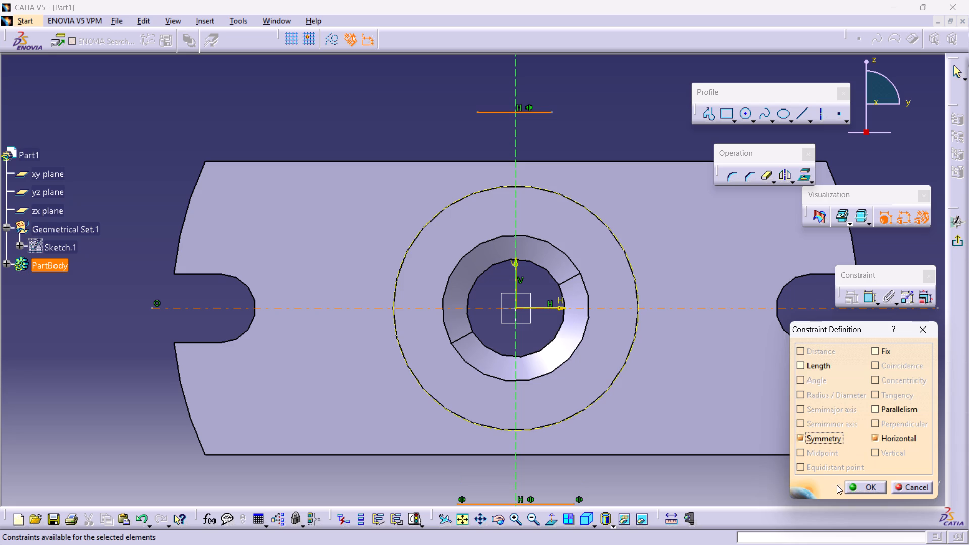
click(857, 489)
click(806, 483)
Constrain the two endpoints of the upper horizontal line to be symmetric about the vertical axis.
middle_drag(666, 399, 685, 298)
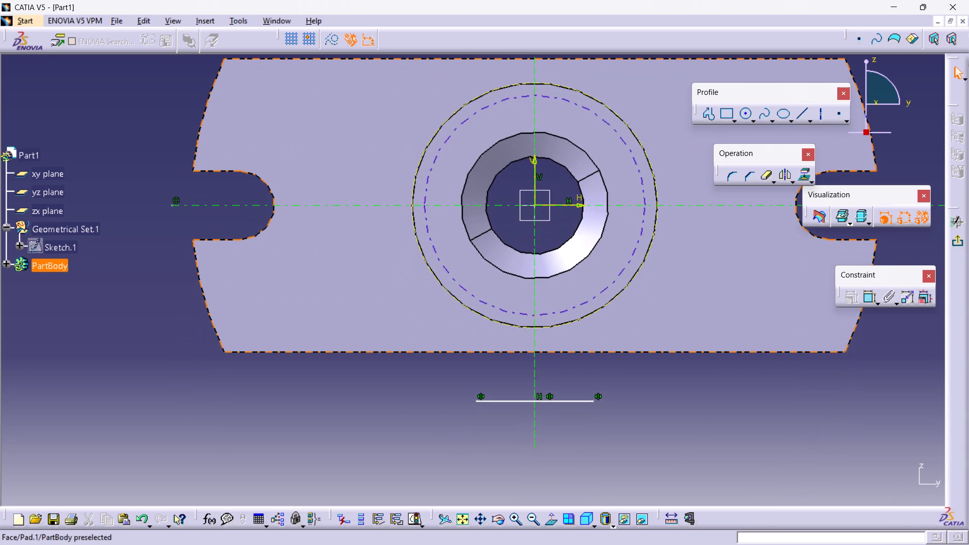
middle_drag(669, 329, 657, 438)
ctrl+click(481, 118)
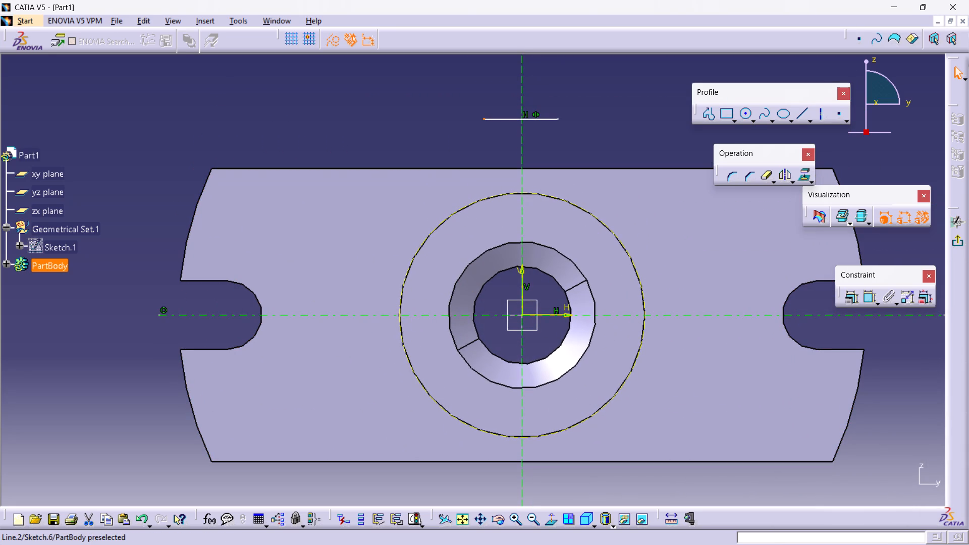
ctrl+click(558, 119)
ctrl+click(522, 143)
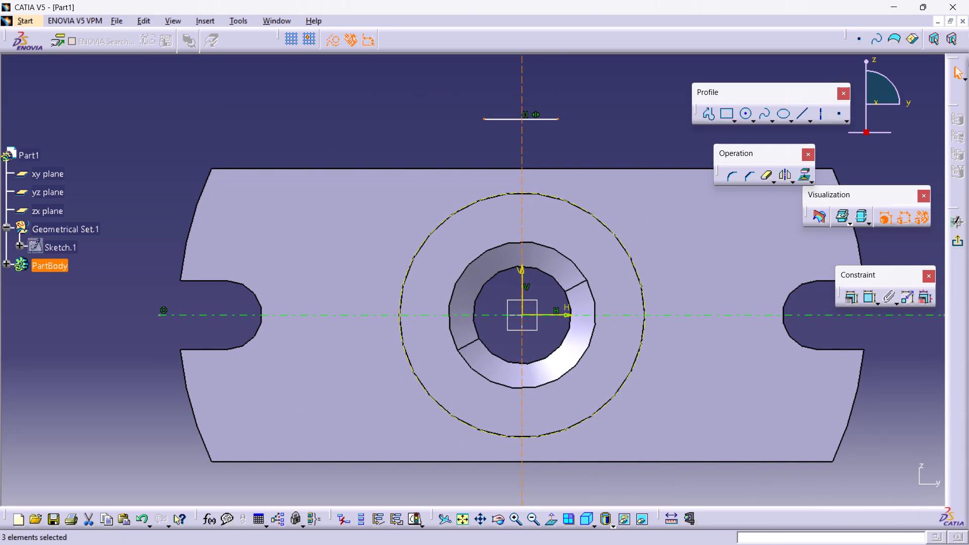
click(854, 296)
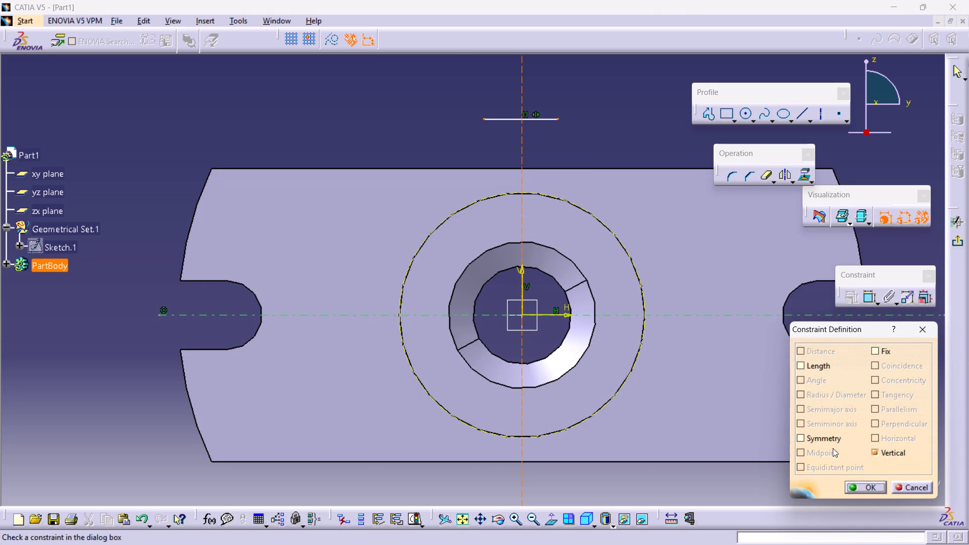
click(833, 438)
click(857, 486)
Dimension the length of the upper horizontal line.
middle_drag(625, 253, 627, 223)
ctrl+middle_drag(674, 369, 672, 381)
ctrl+scroll(672, 381, up, 1)
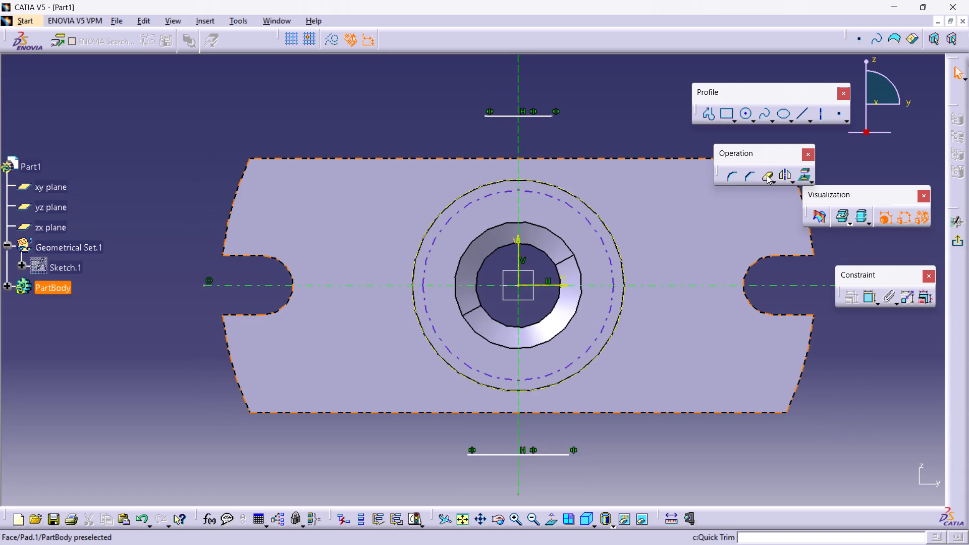
click(871, 298)
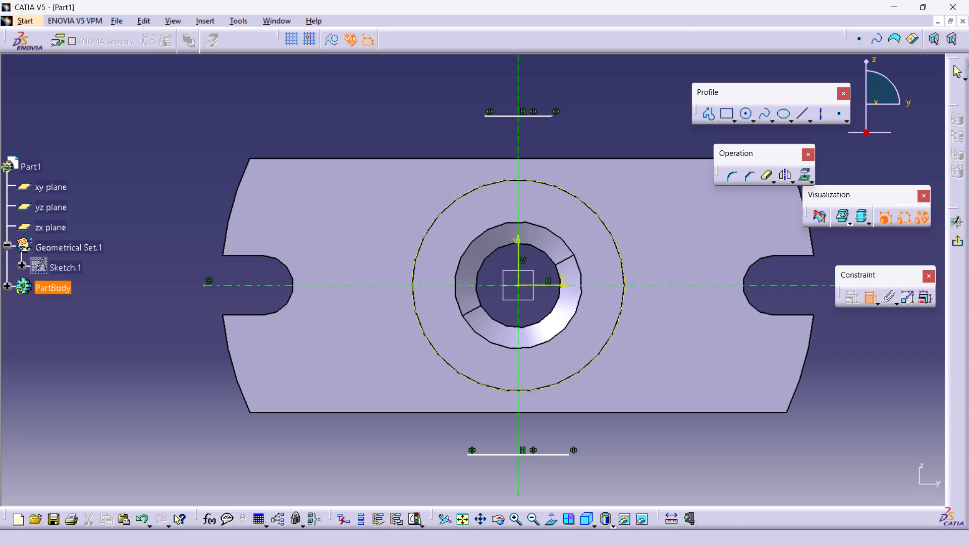
click(537, 114)
click(537, 135)
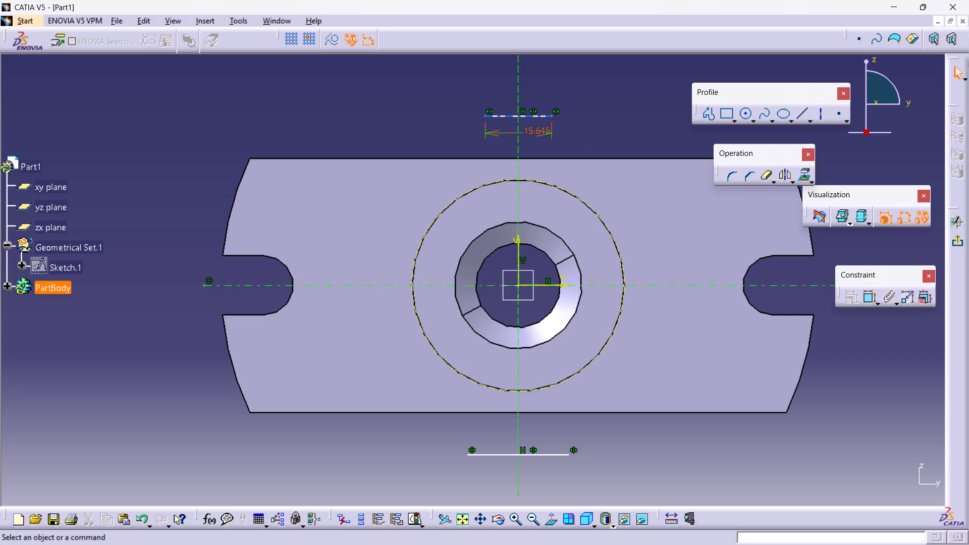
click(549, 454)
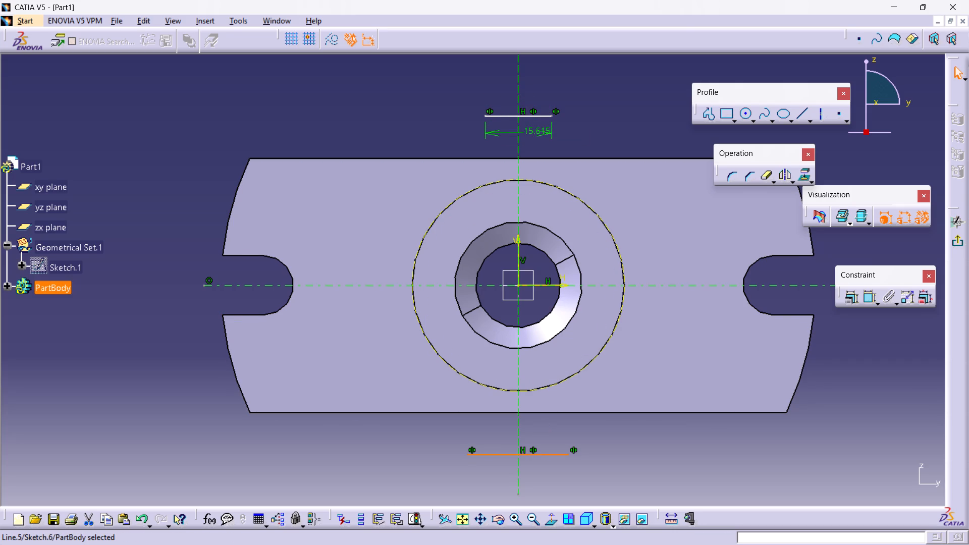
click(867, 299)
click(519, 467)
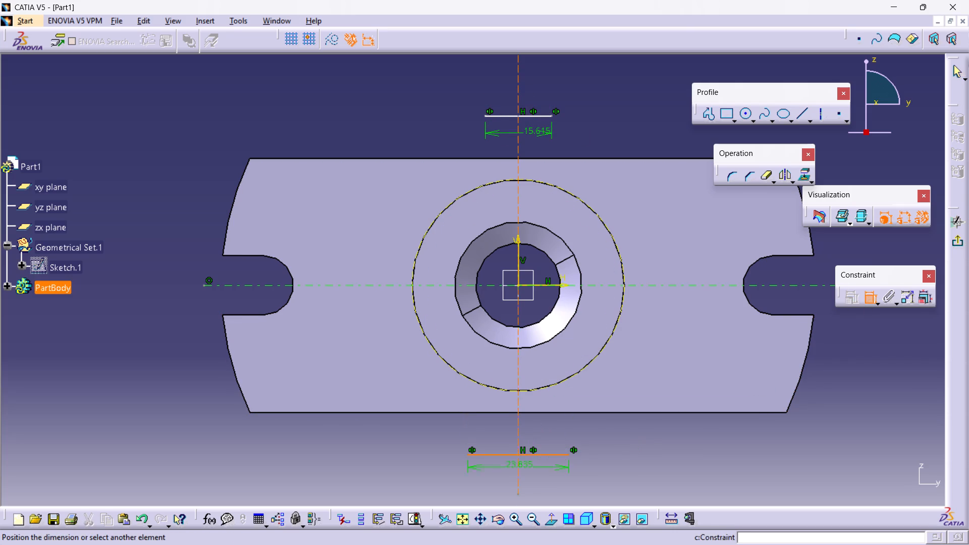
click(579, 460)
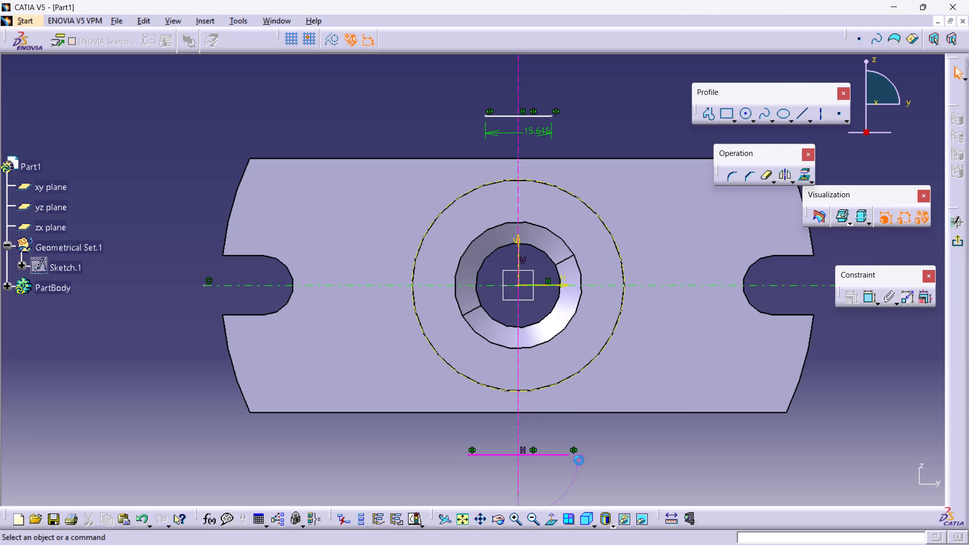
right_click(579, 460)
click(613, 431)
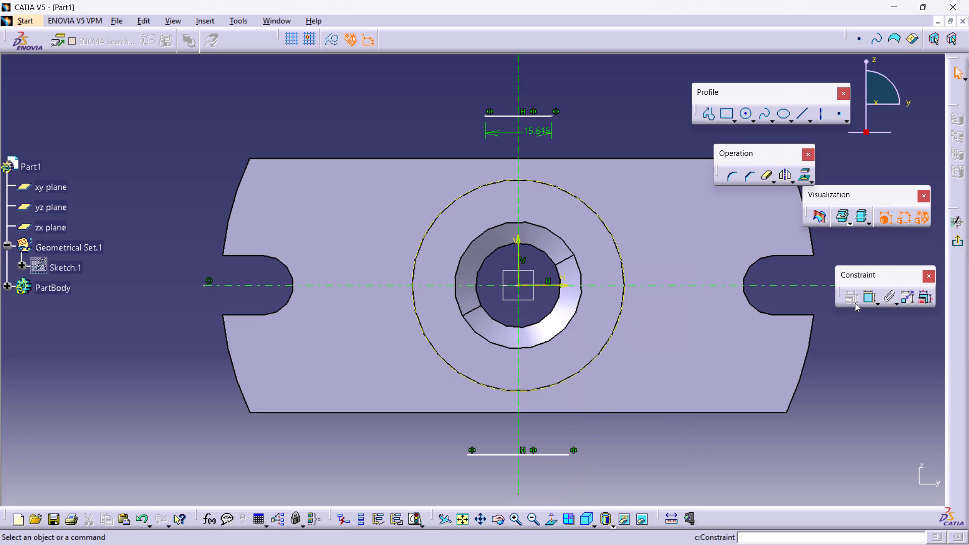
Dimension the lower horizontal line's length and set it to 10 mm.
click(865, 298)
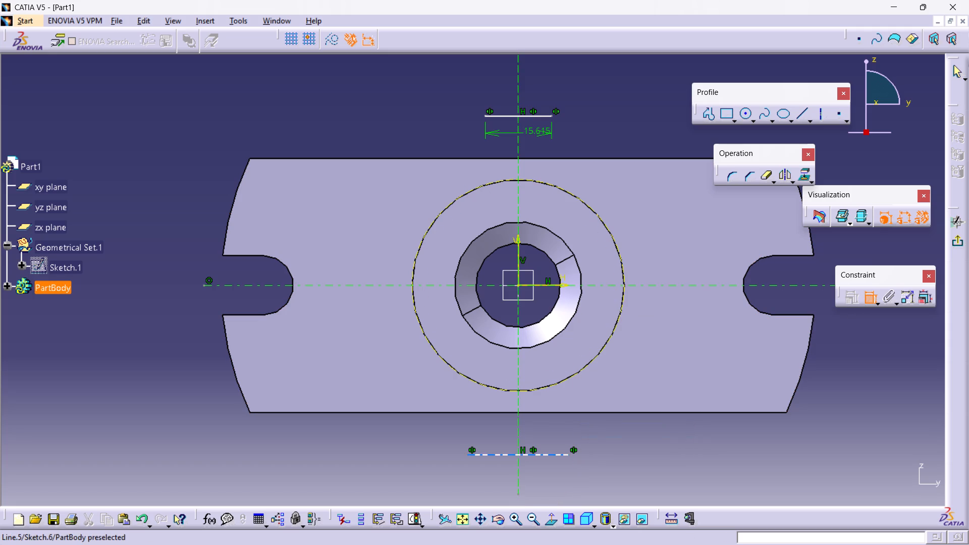
click(558, 455)
click(566, 441)
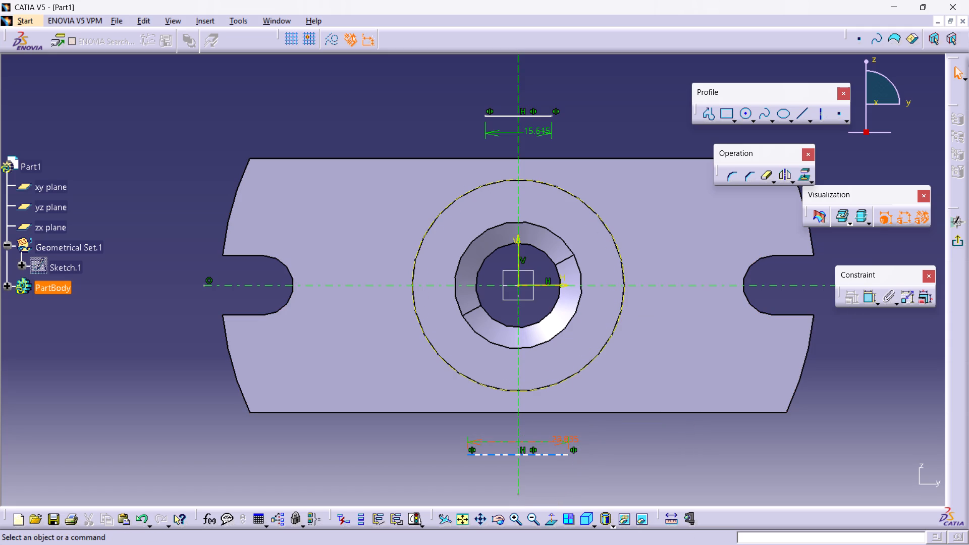
double_click(574, 440)
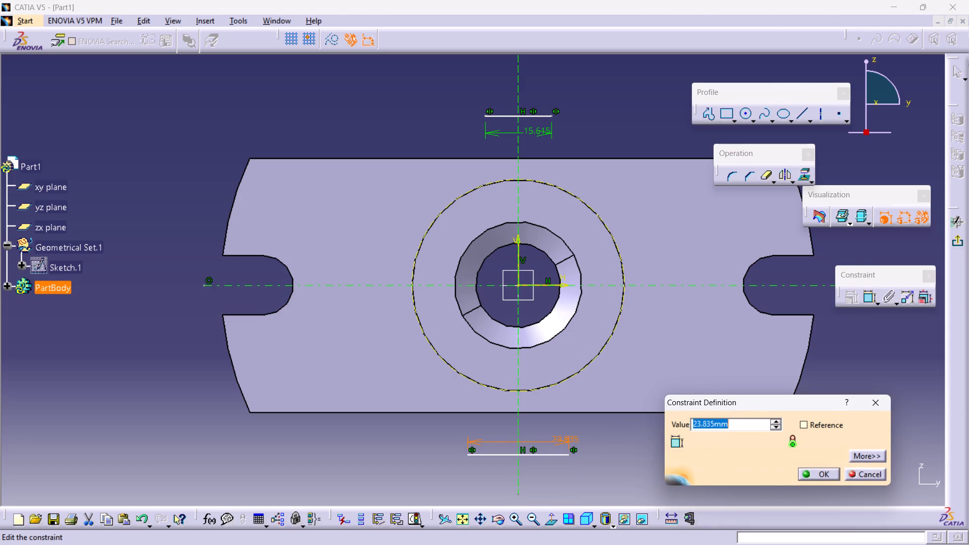
text(10)
key(Return)
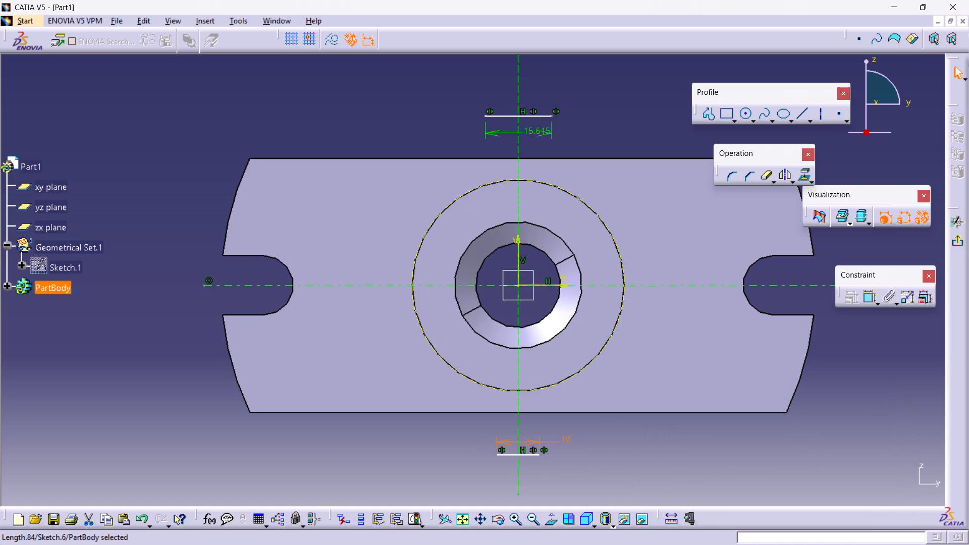
Set the upper horizontal line's length to 10 mm.
double_click(544, 129)
text(10)
key(Return)
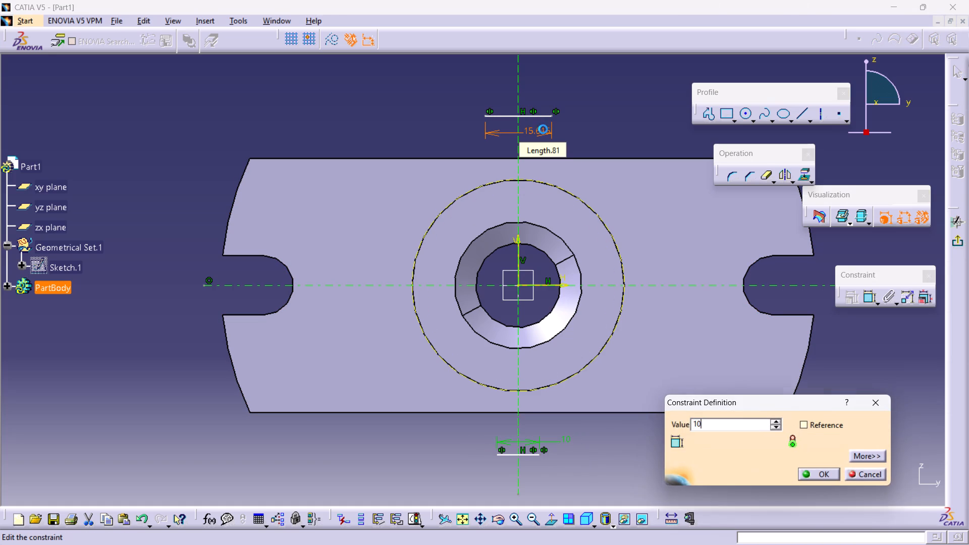
click(630, 105)
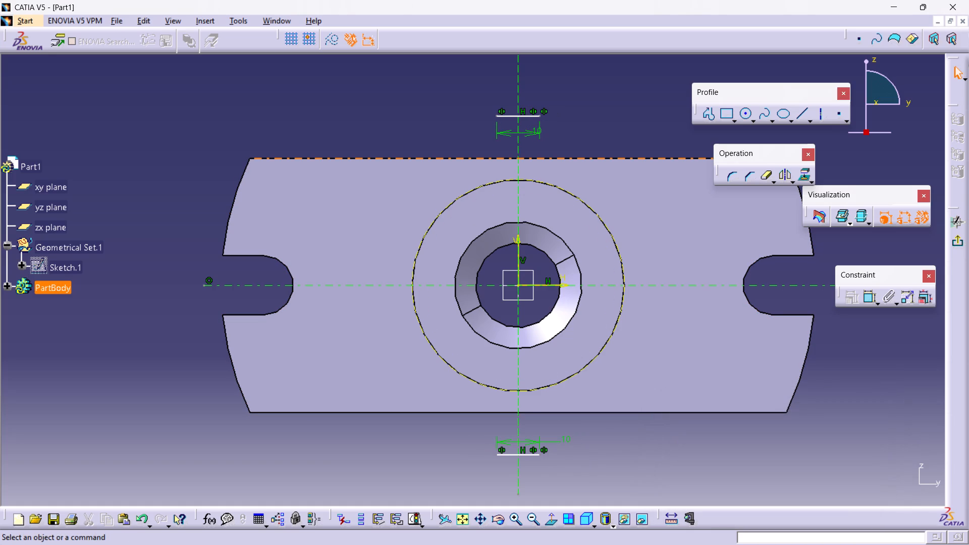
Dimension the vertical distance between the upper and lower horizontal lines and set it to 50 mm.
click(863, 297)
double_click(523, 118)
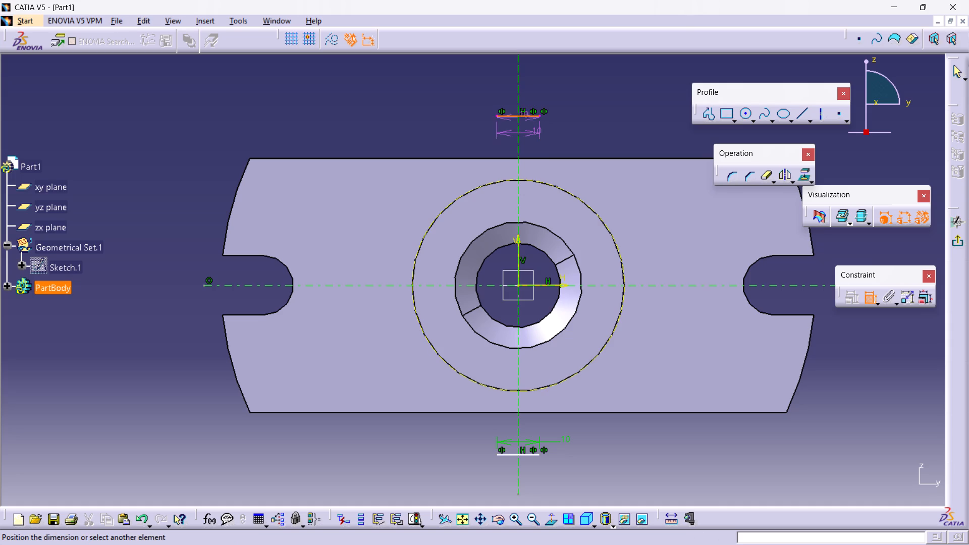
click(524, 455)
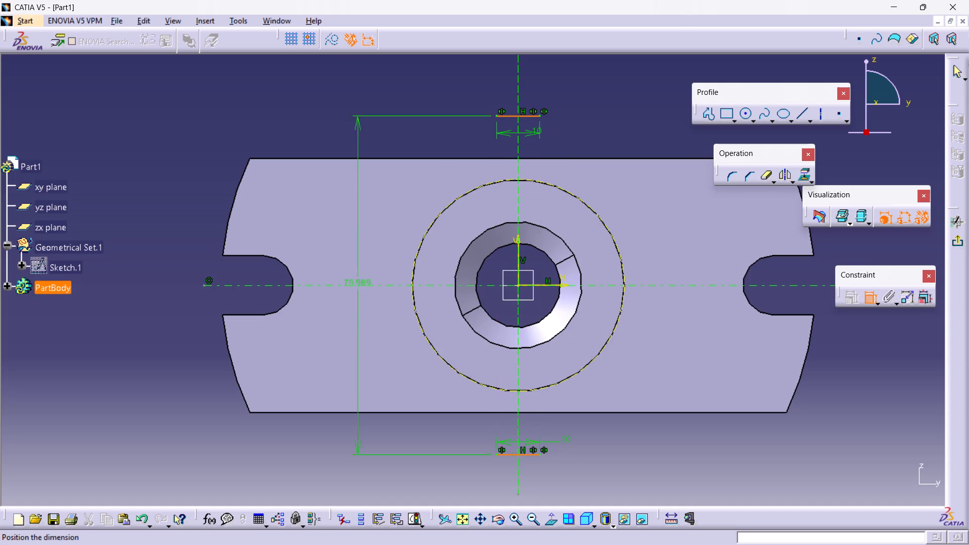
click(658, 137)
double_click(672, 134)
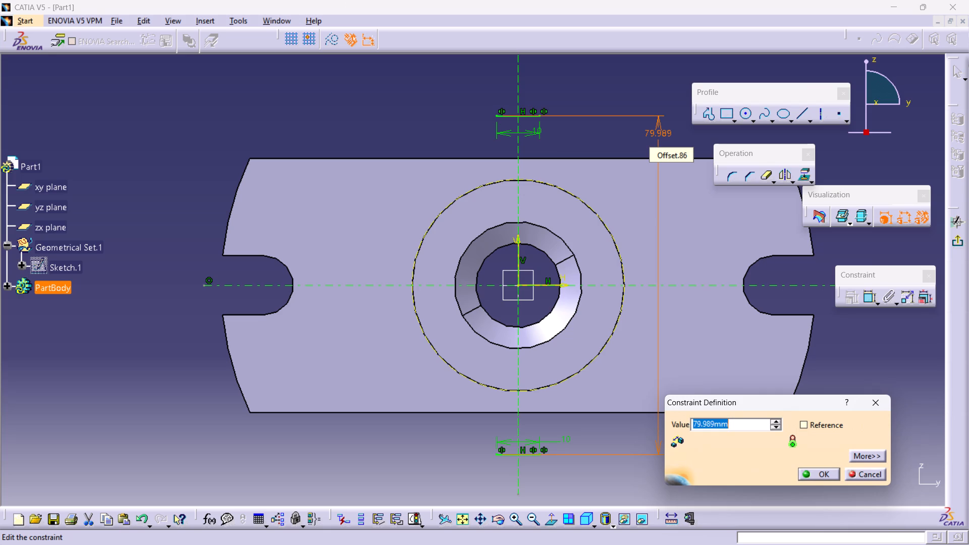
text(50)
key(Return)
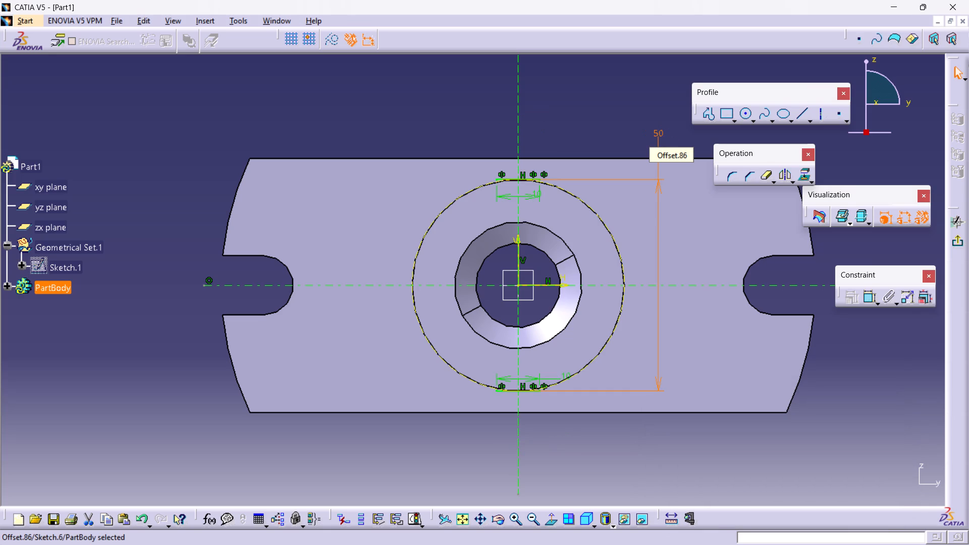
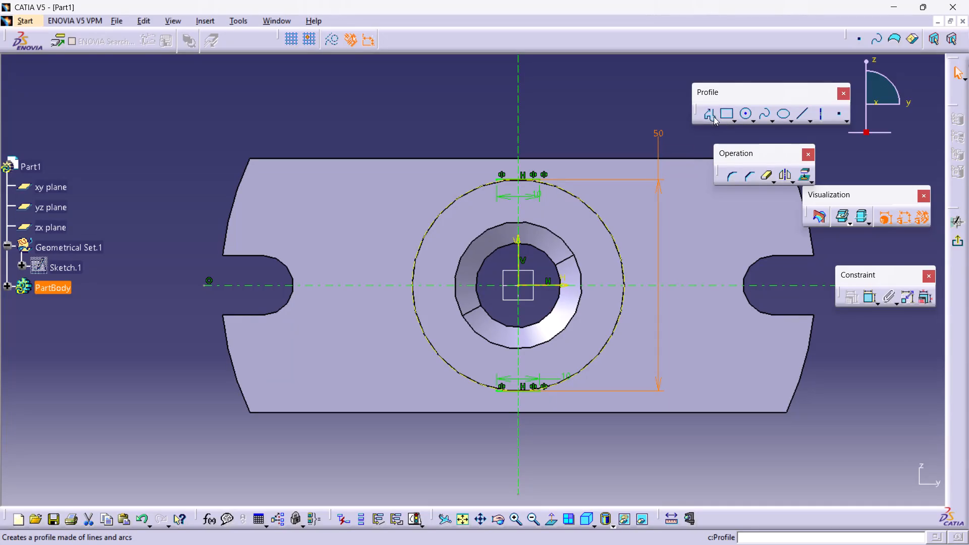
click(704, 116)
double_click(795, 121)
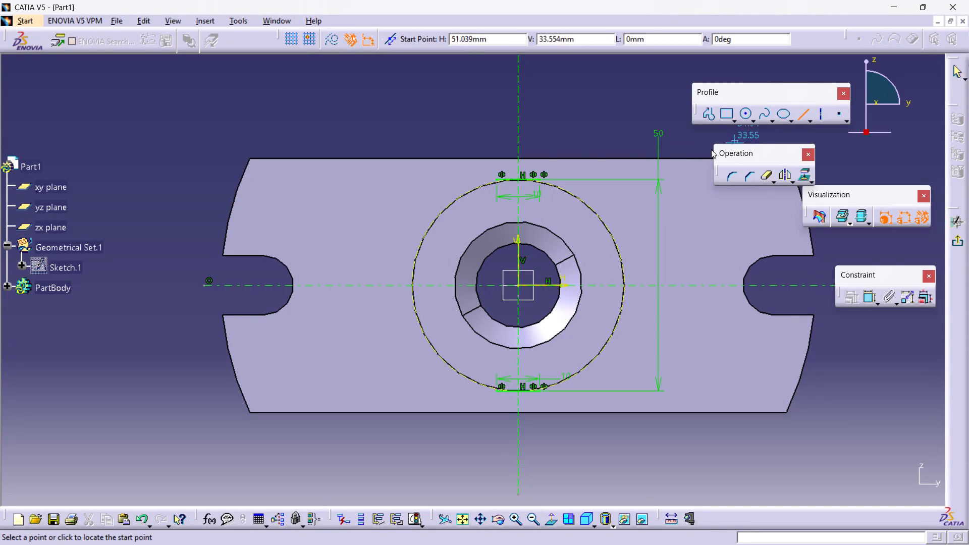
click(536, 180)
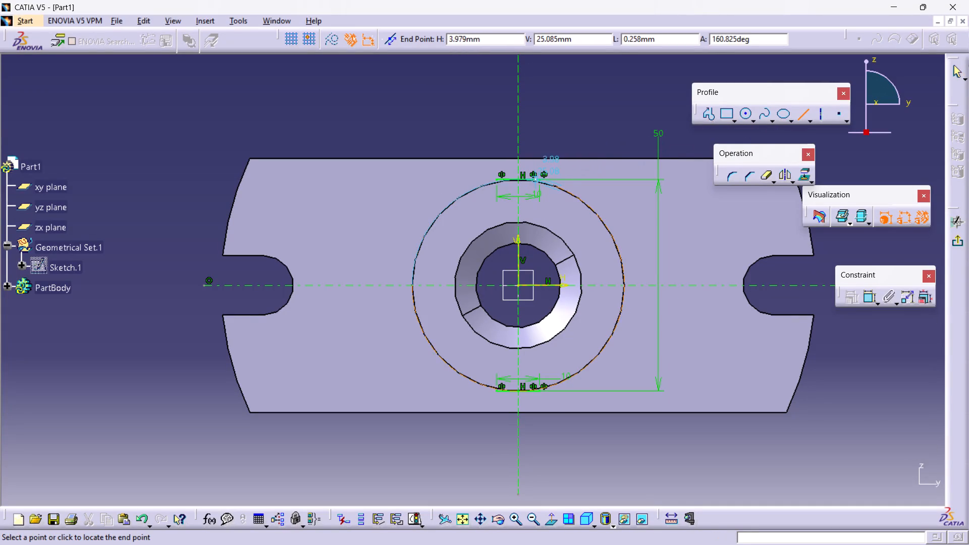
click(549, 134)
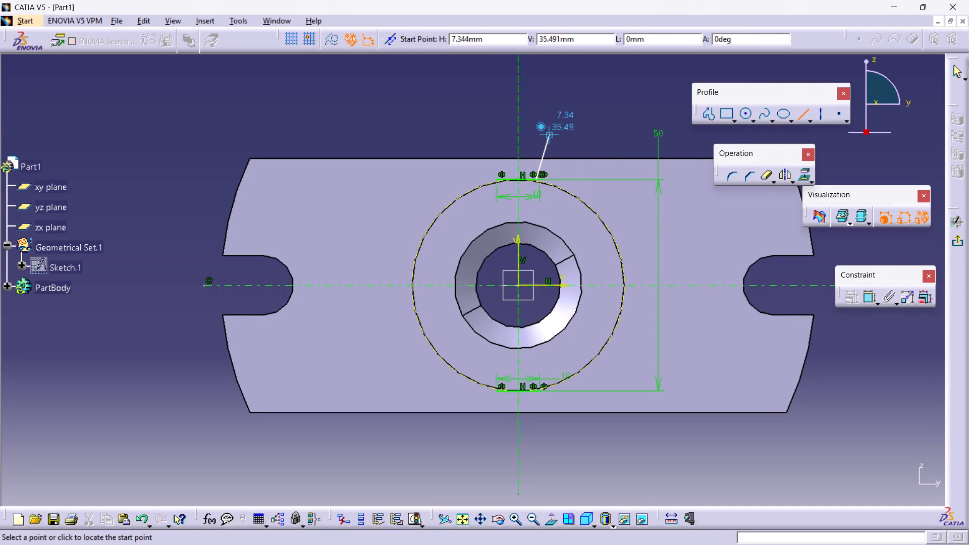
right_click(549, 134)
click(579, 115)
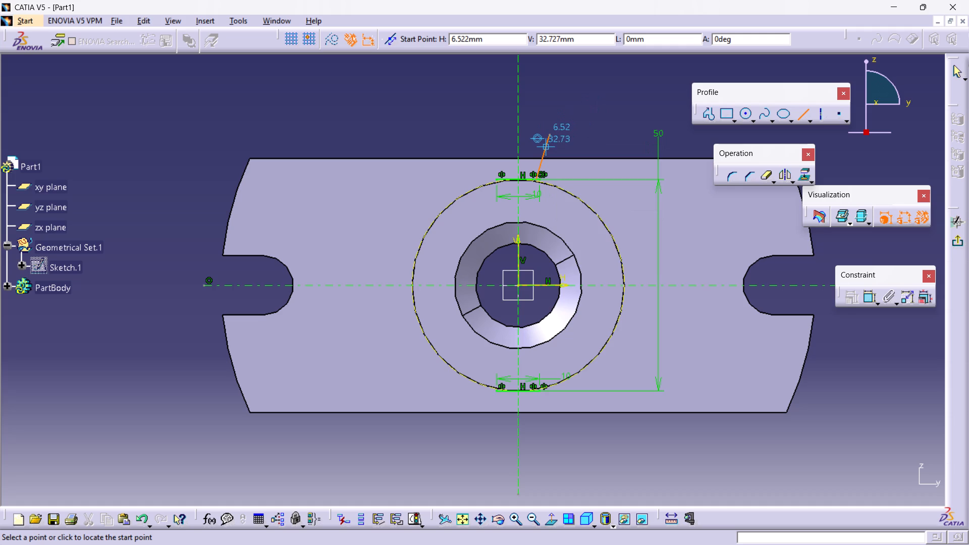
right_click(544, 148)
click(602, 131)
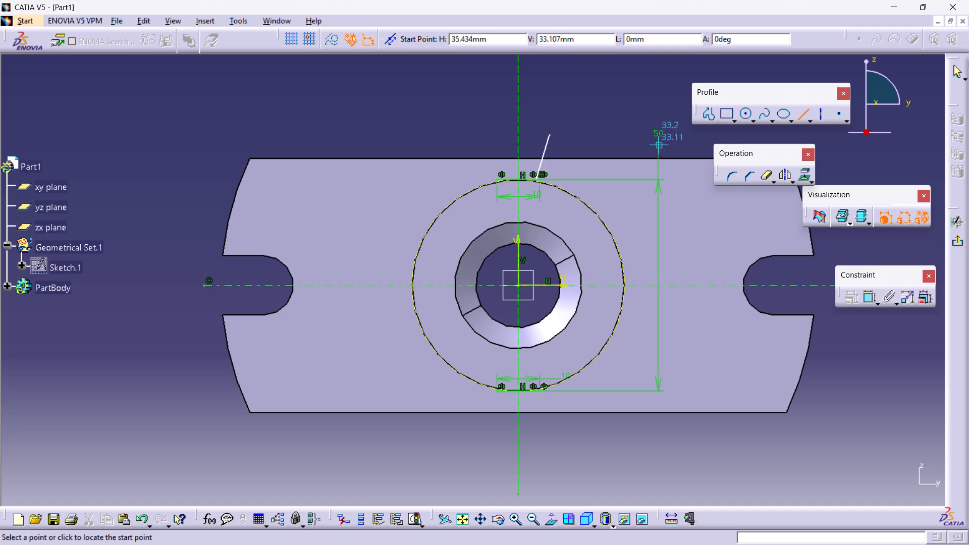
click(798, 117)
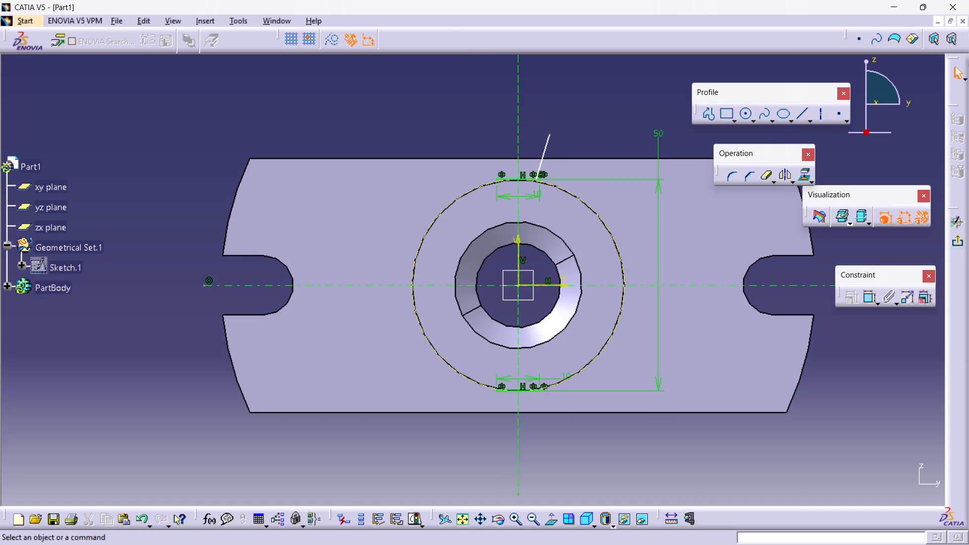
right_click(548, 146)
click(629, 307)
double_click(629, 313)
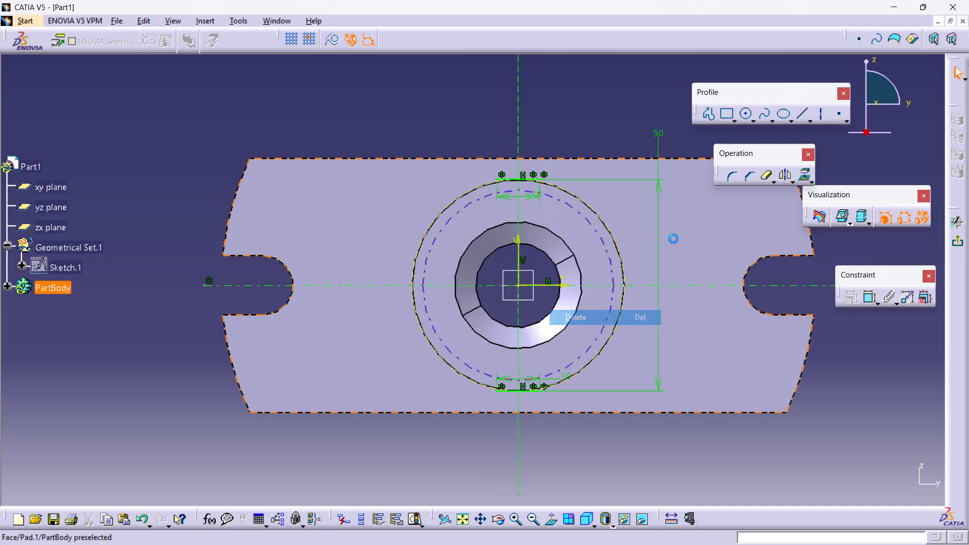
Draw two vertical lines about 15 mm long, running upward from both ends of the upper horizontal line.
double_click(800, 110)
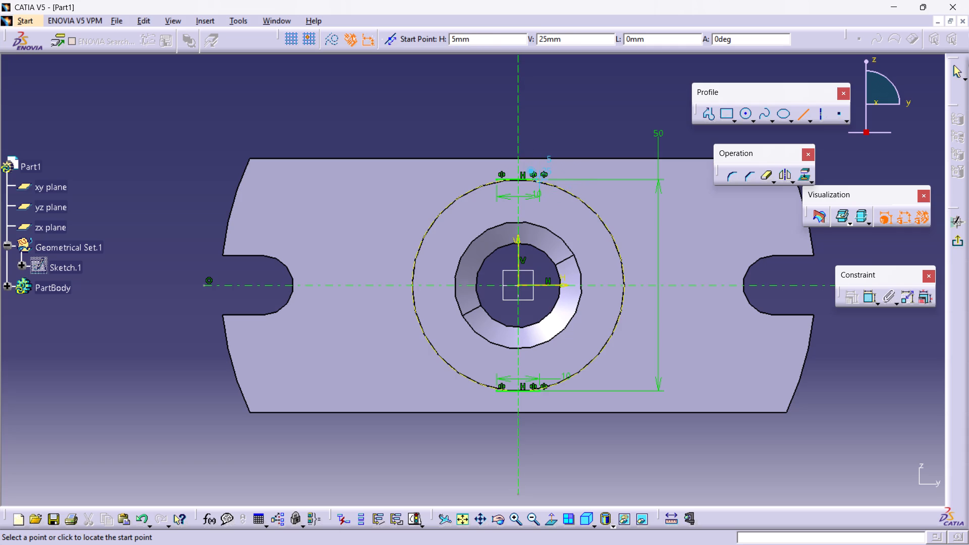
ctrl+middle_drag(547, 209, 453, 144)
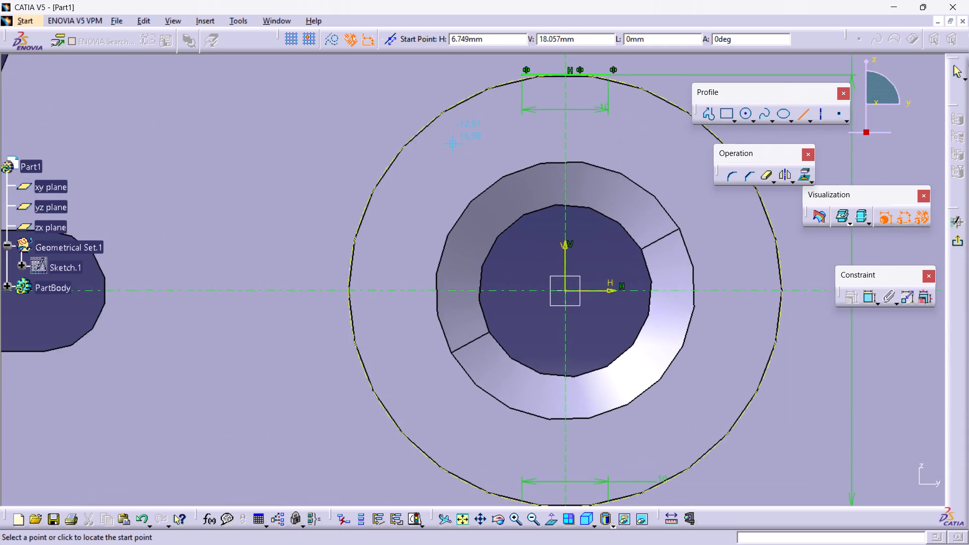
middle_drag(554, 123, 468, 249)
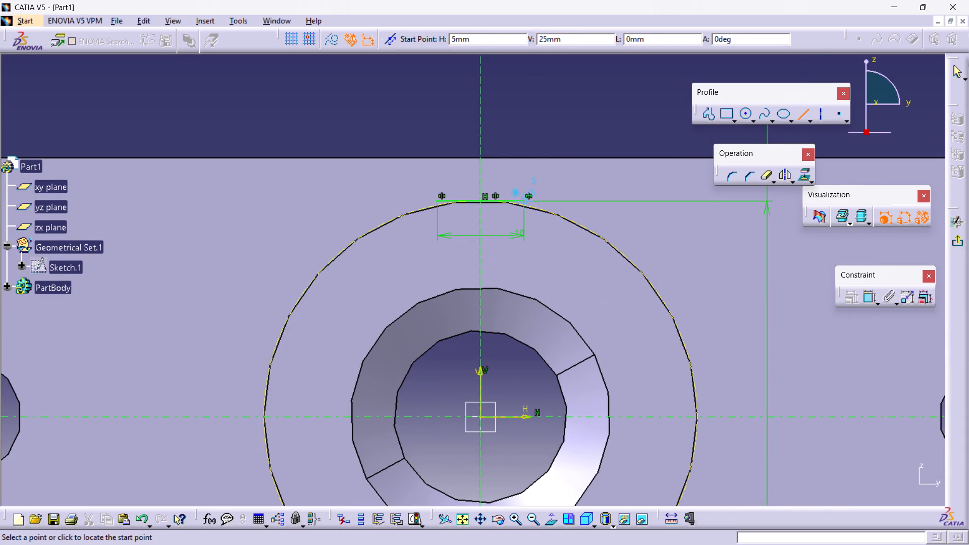
click(524, 201)
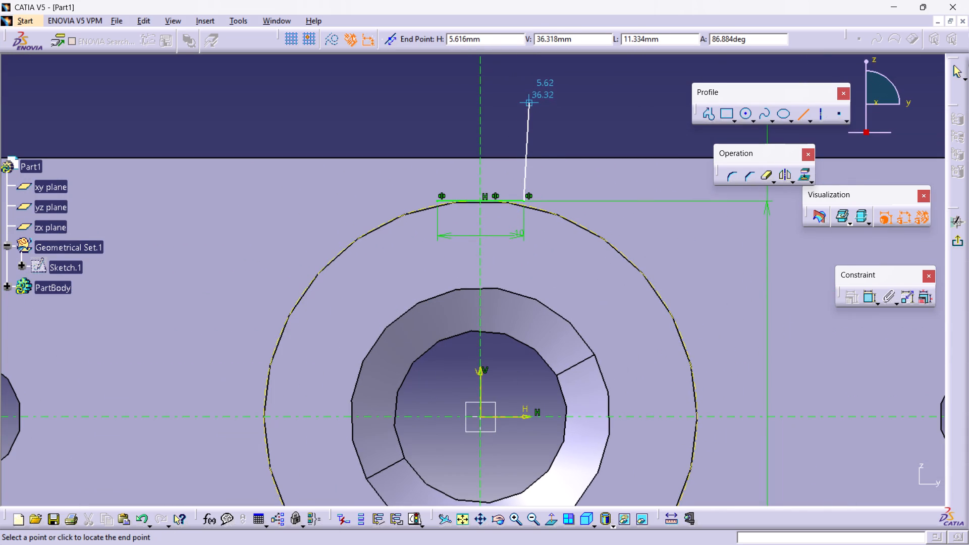
double_click(524, 71)
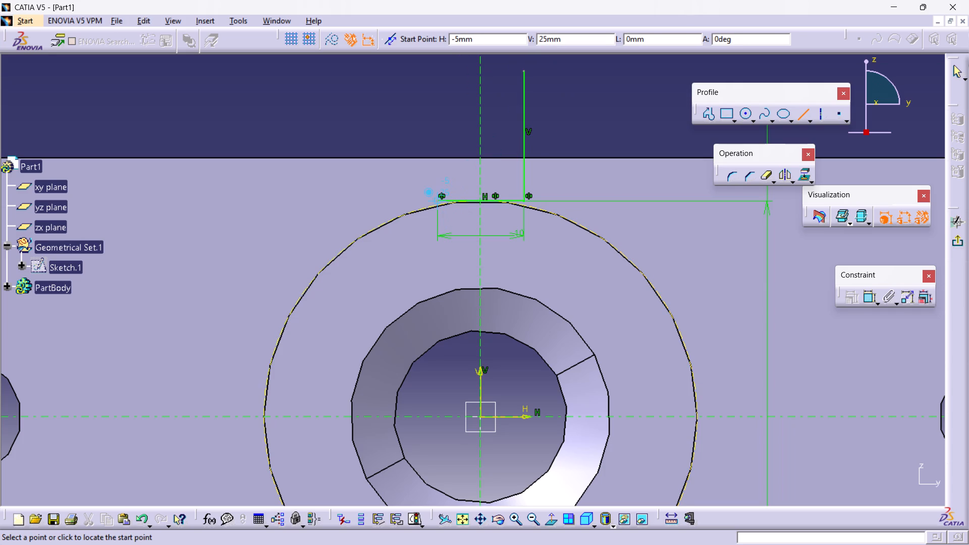
click(436, 200)
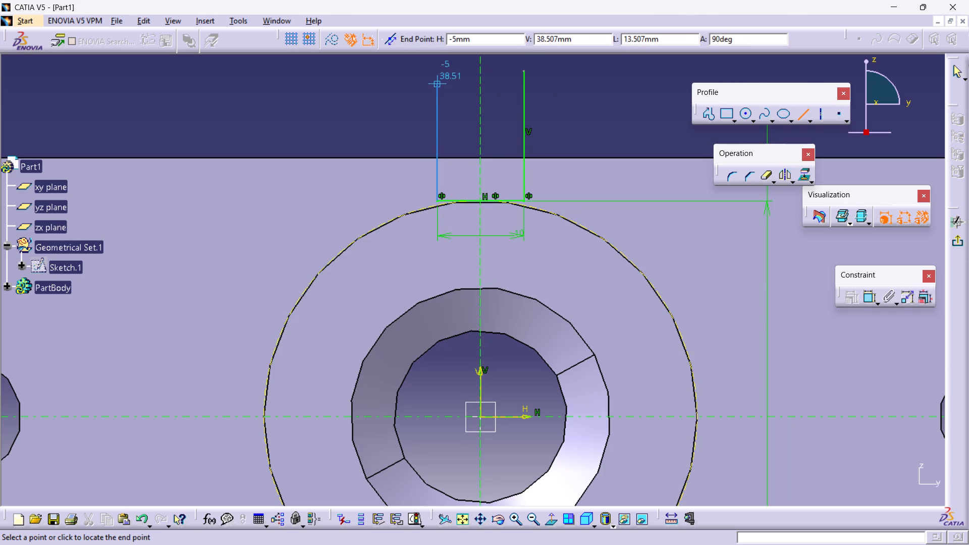
click(439, 70)
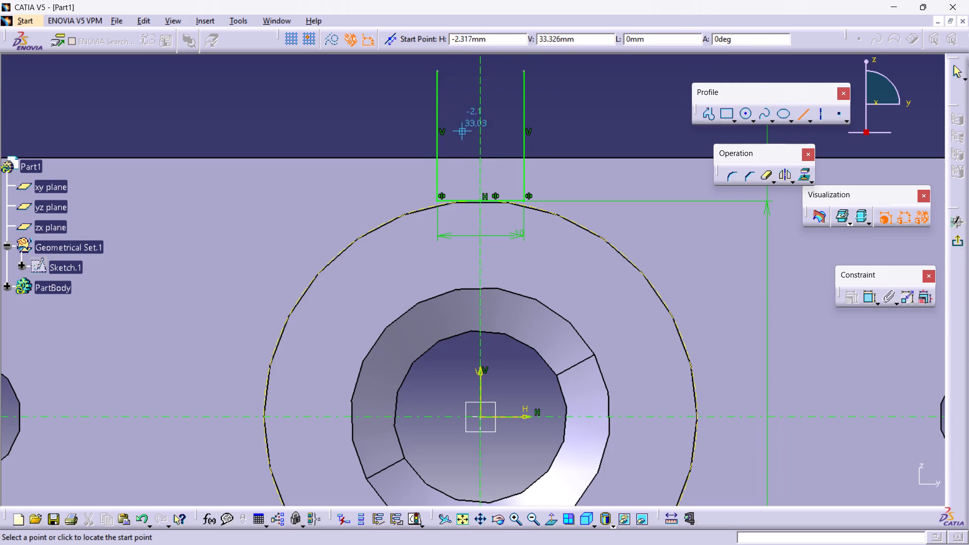
Draw two vertical lines about 16 mm long, running downward from both ends of the lower horizontal line.
middle_drag(539, 183, 581, 28)
middle_drag(546, 217, 544, 94)
middle_drag(494, 313, 467, 213)
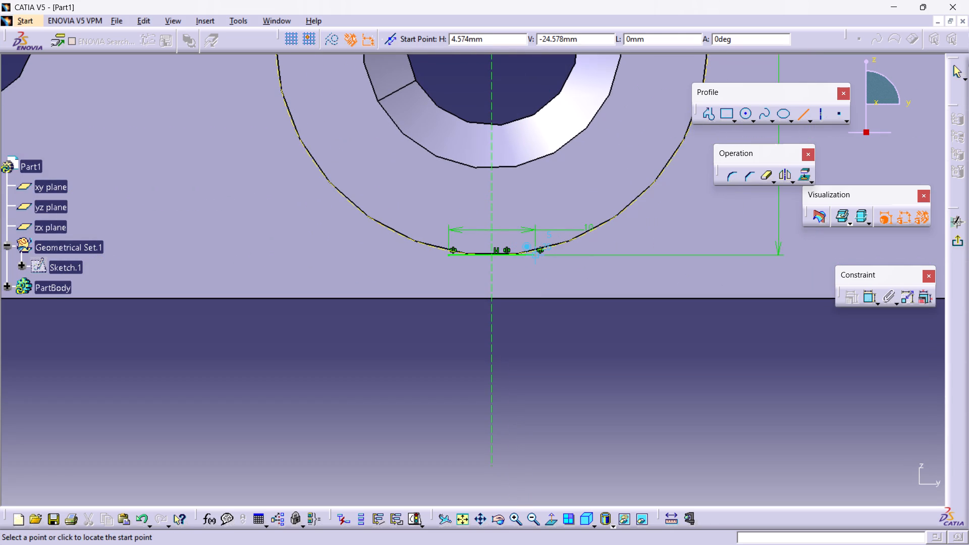
click(533, 255)
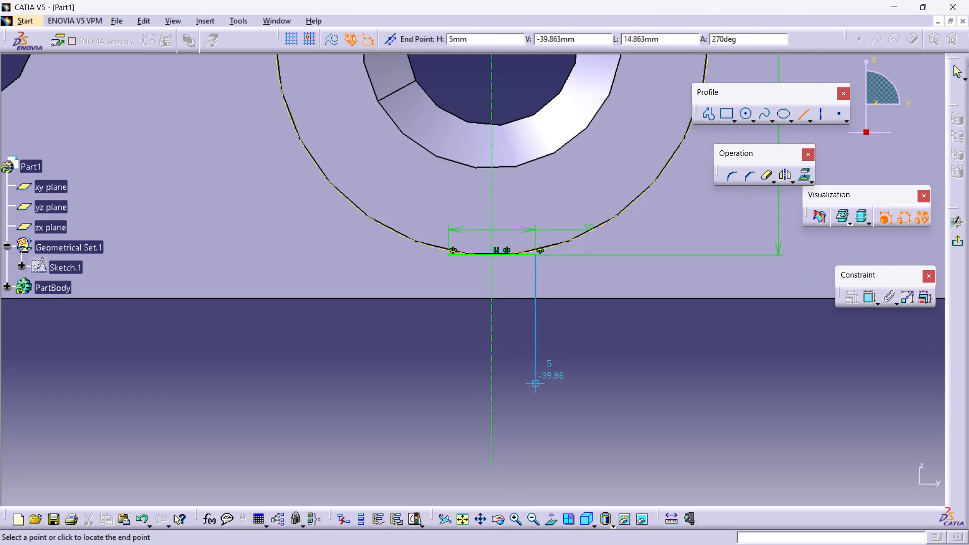
click(537, 395)
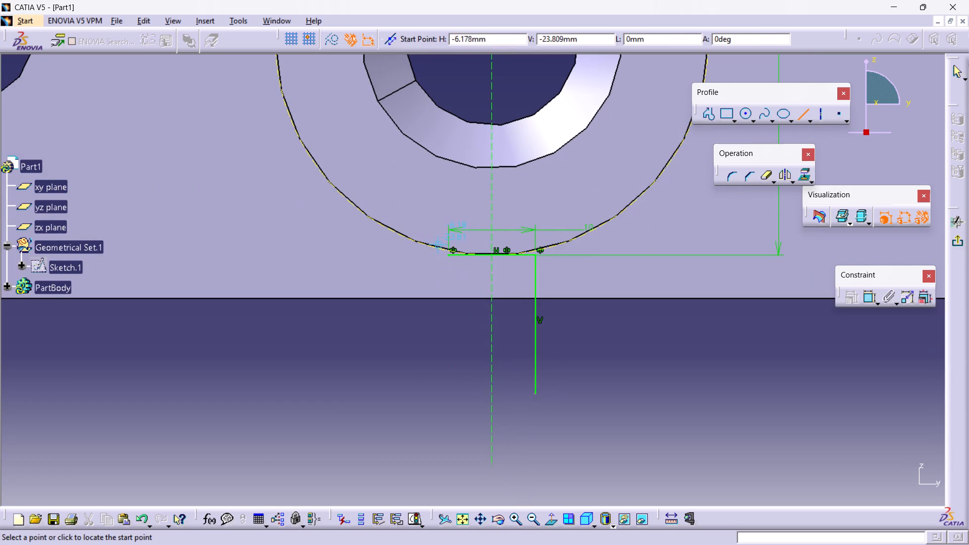
double_click(451, 256)
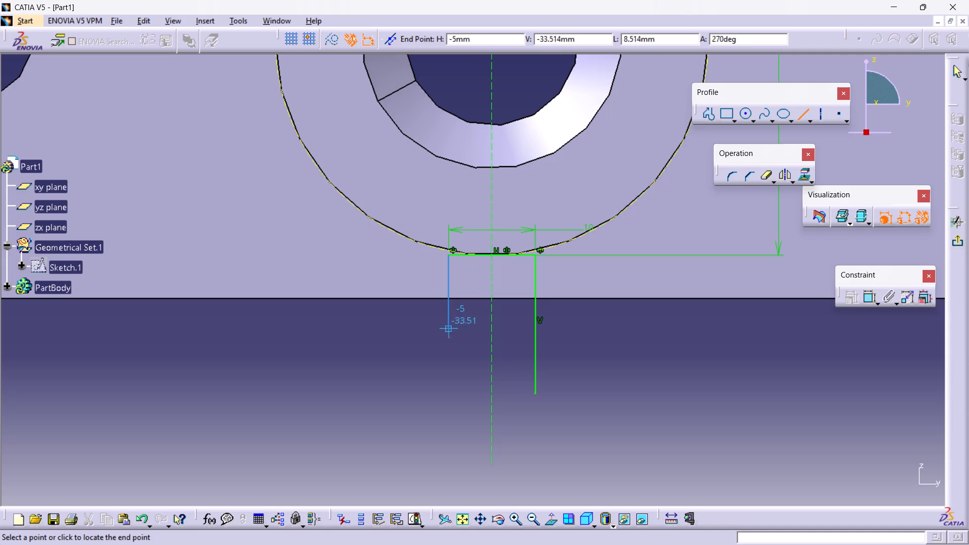
click(450, 394)
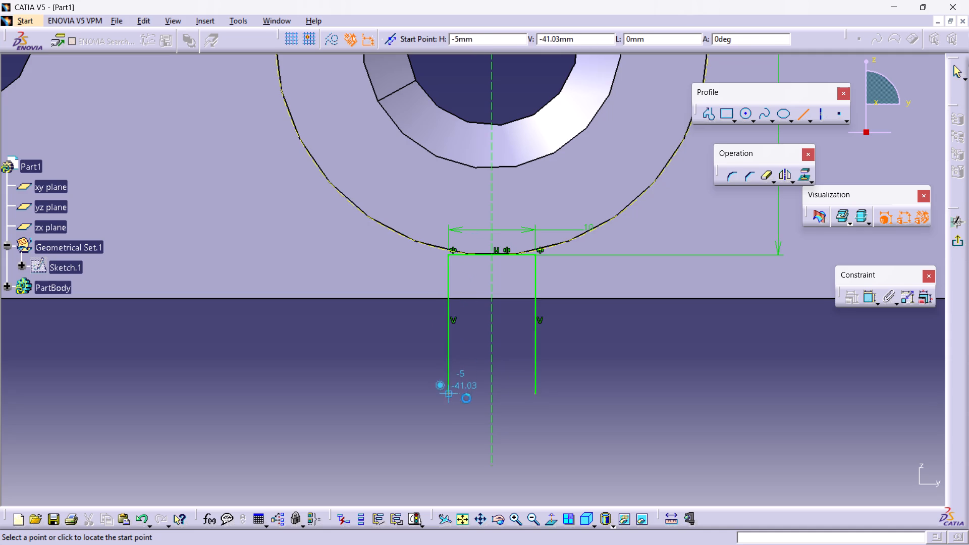
Dimension the vertical distance between the outer endpoints of the right-hand upper and lower vertical lines and set it to 88 mm.
middle_drag(599, 357, 589, 451)
middle_drag(572, 347, 577, 441)
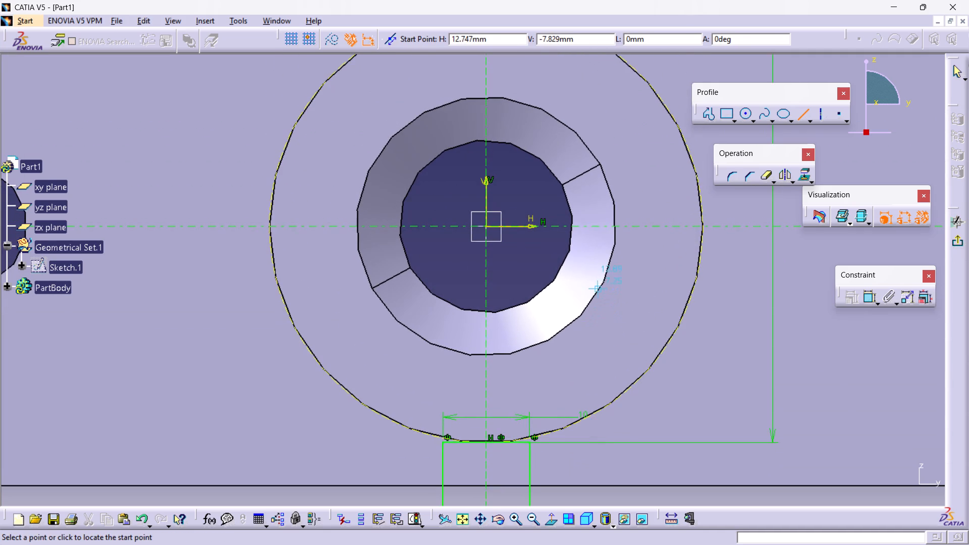
ctrl+middle_drag(598, 289, 600, 308)
ctrl+middle_drag(599, 305, 597, 329)
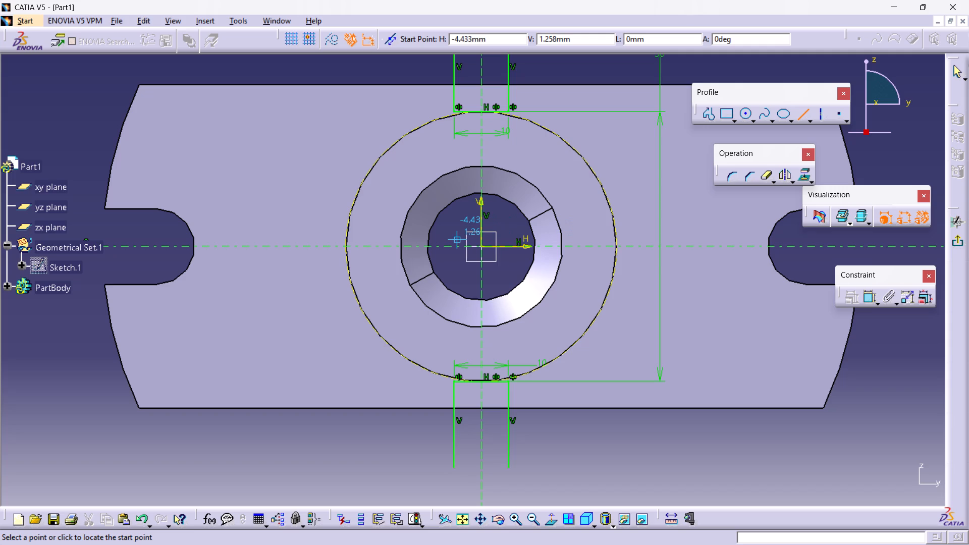
middle_drag(536, 197, 526, 186)
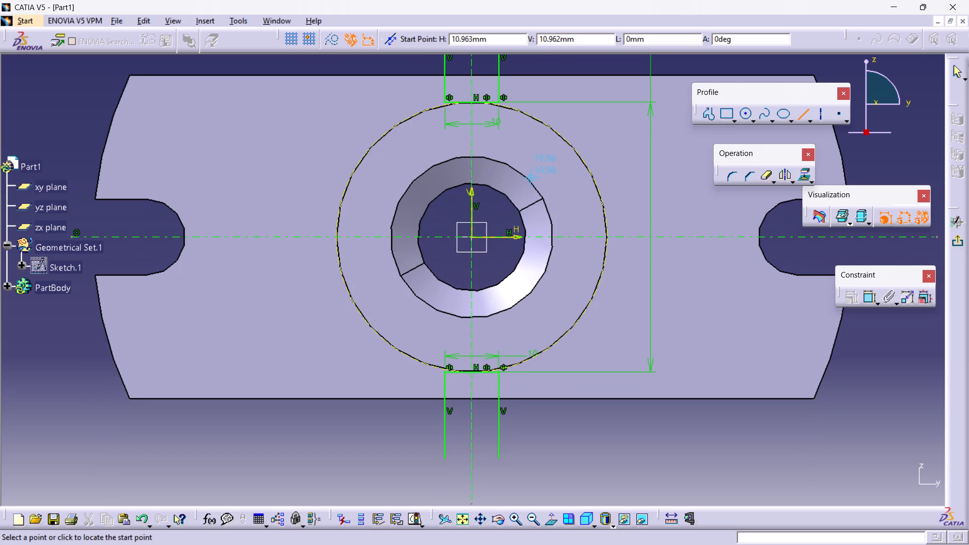
middle_drag(528, 181, 517, 143)
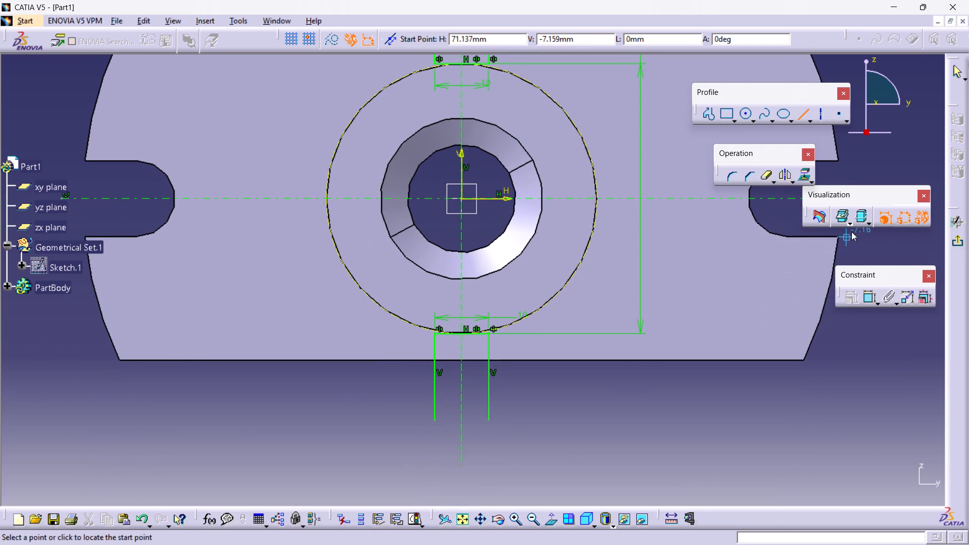
click(864, 295)
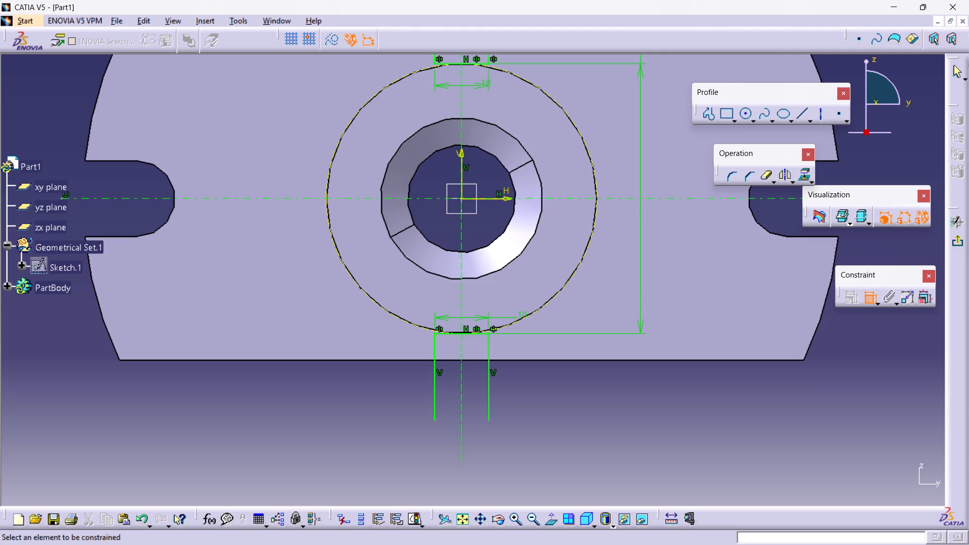
click(489, 419)
middle_drag(497, 283, 492, 457)
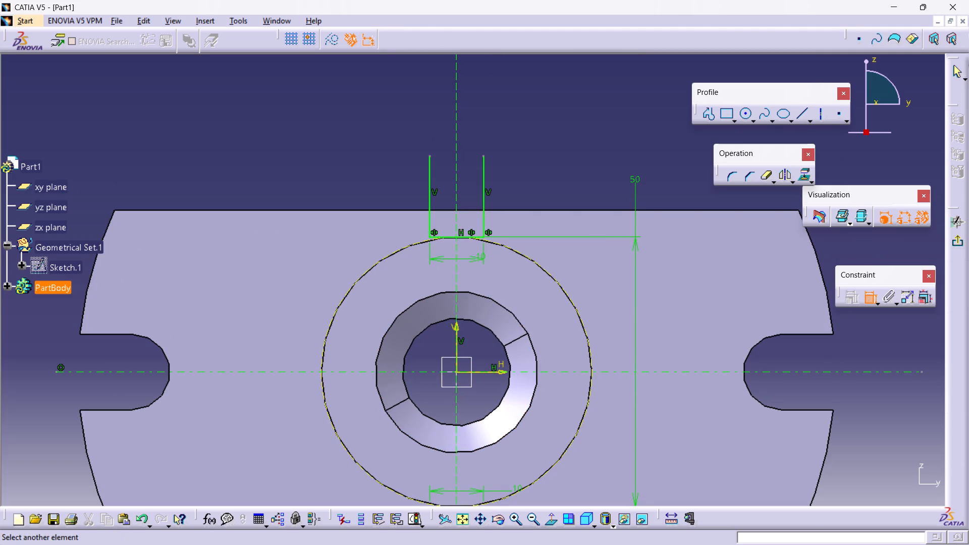
click(483, 154)
click(605, 193)
double_click(613, 192)
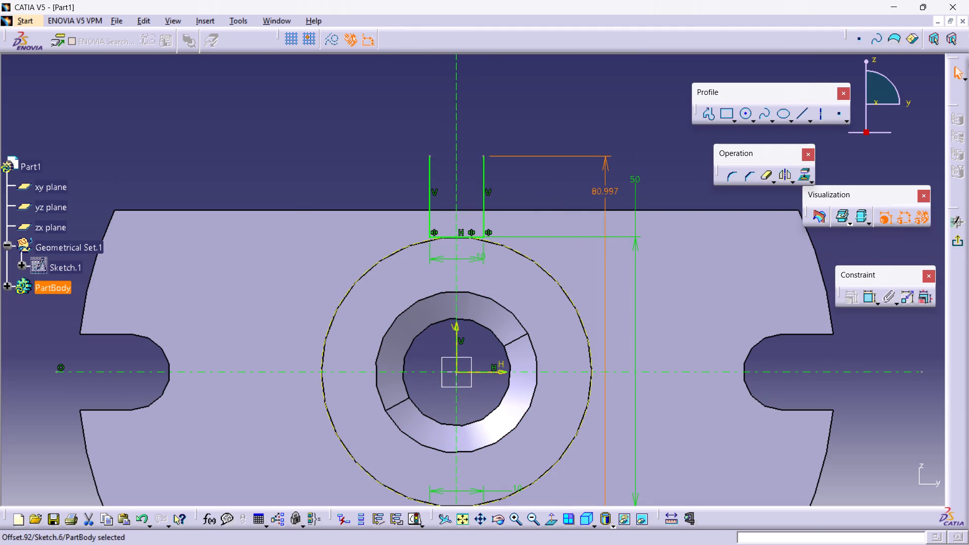
text(88)
key(Return)
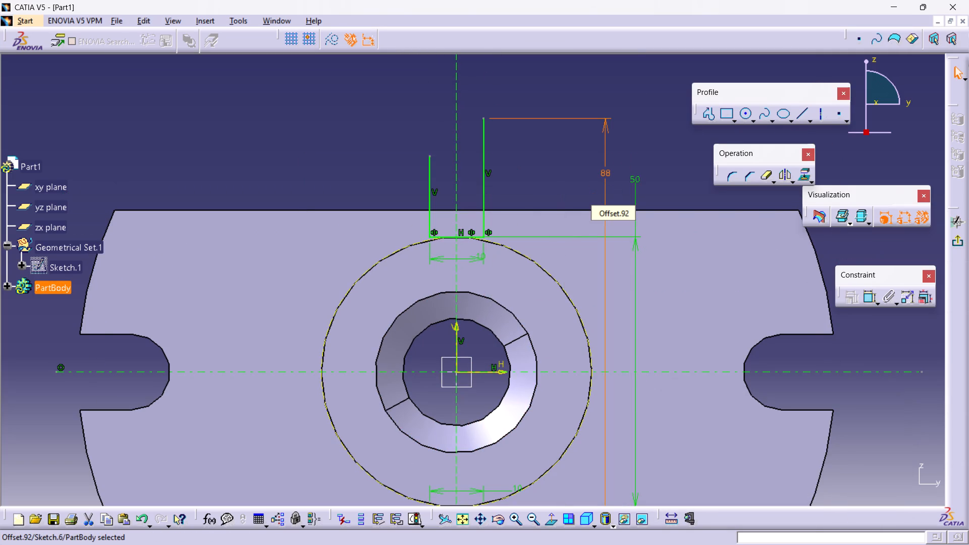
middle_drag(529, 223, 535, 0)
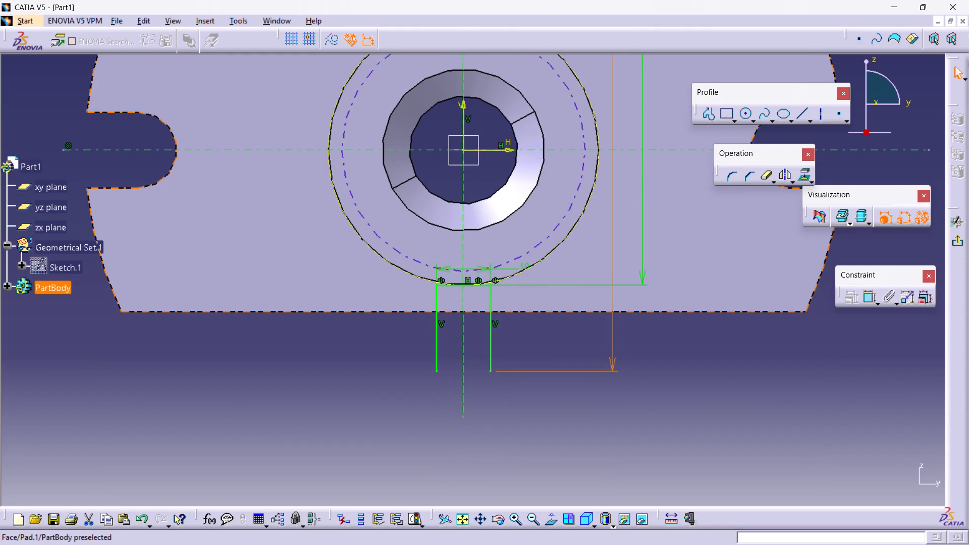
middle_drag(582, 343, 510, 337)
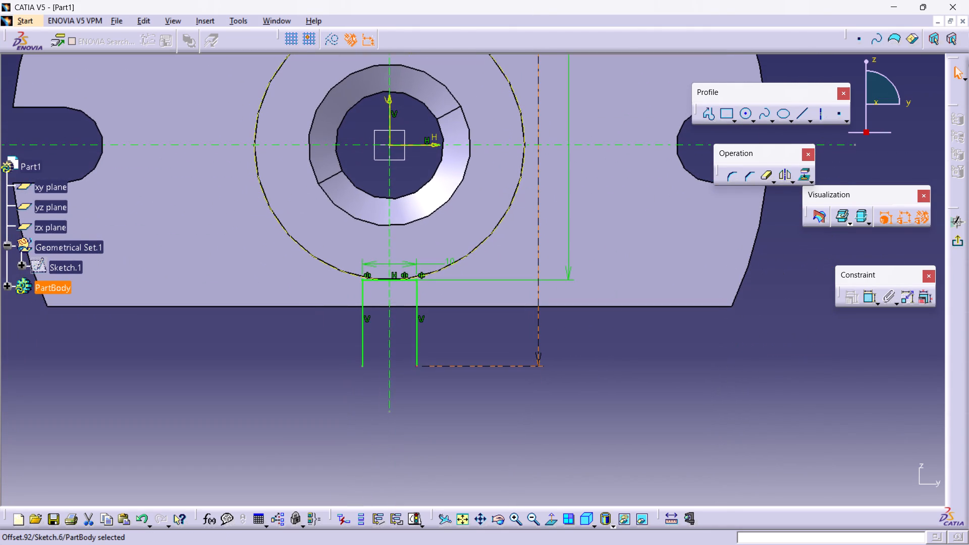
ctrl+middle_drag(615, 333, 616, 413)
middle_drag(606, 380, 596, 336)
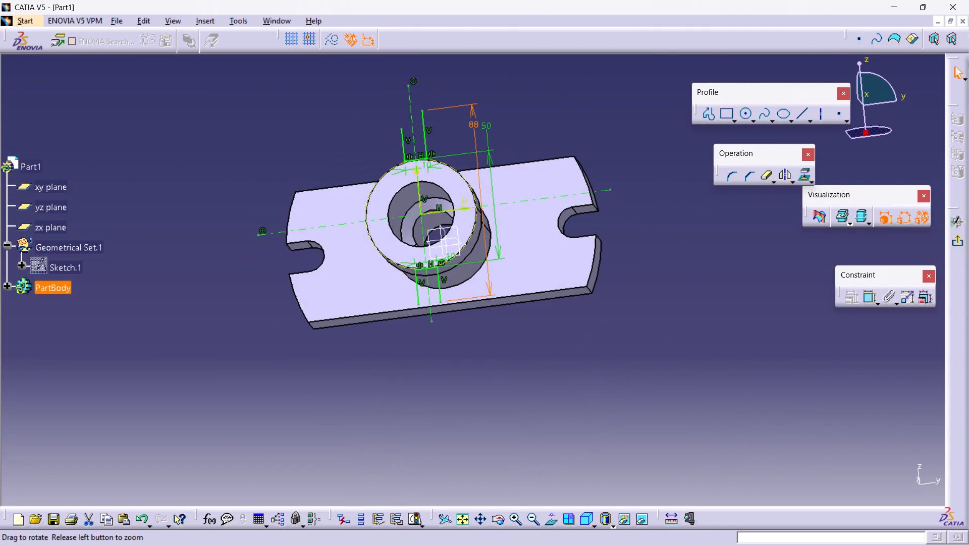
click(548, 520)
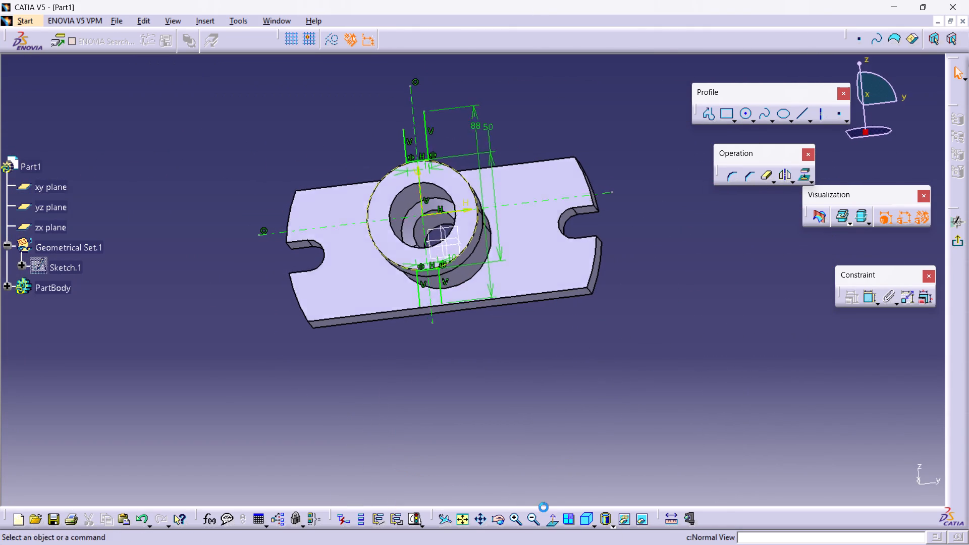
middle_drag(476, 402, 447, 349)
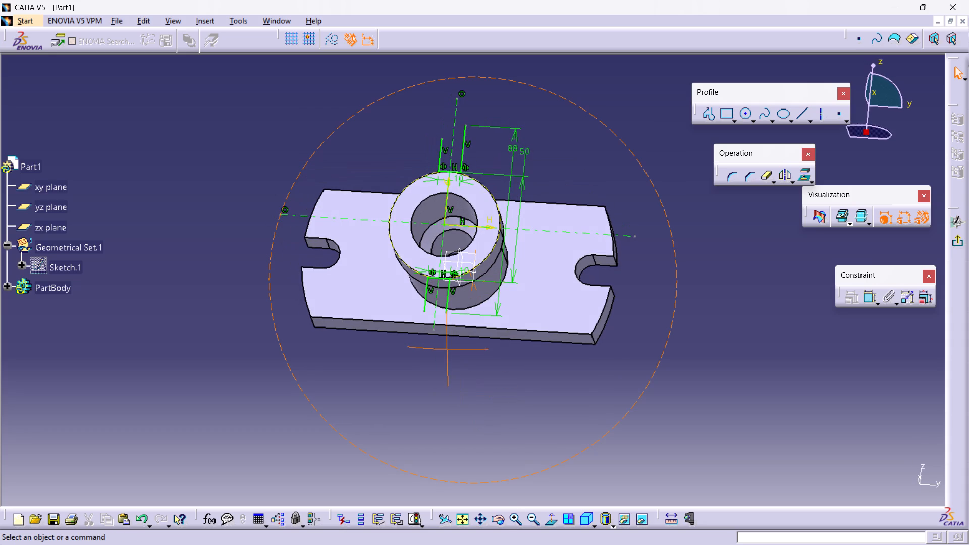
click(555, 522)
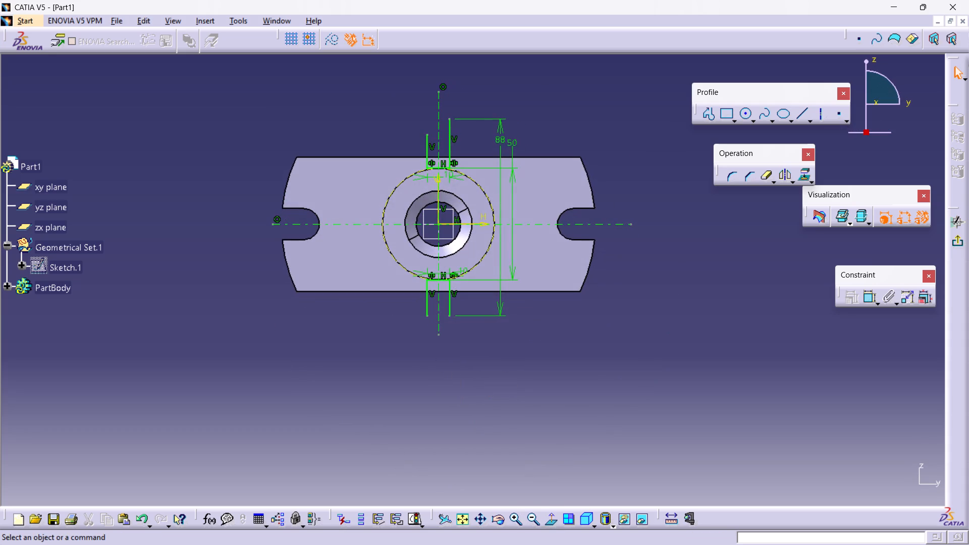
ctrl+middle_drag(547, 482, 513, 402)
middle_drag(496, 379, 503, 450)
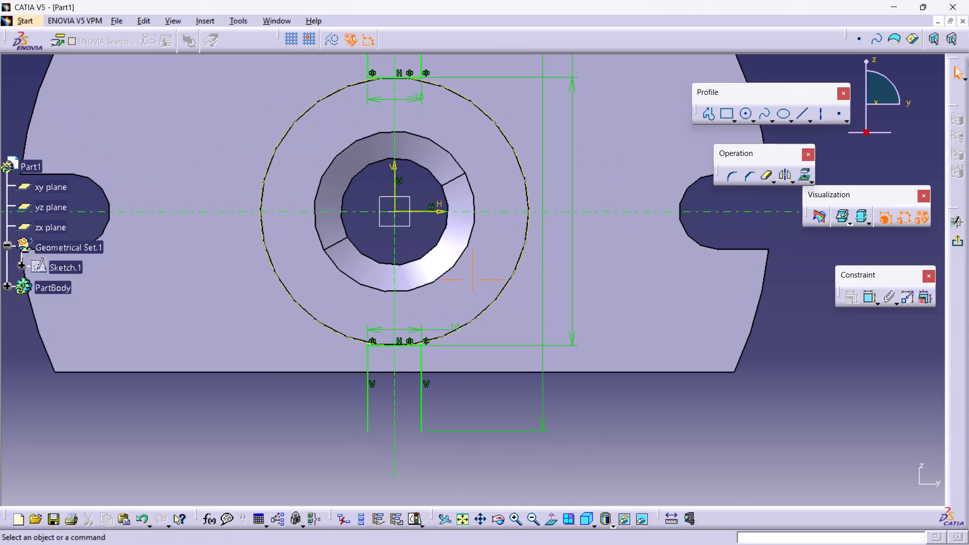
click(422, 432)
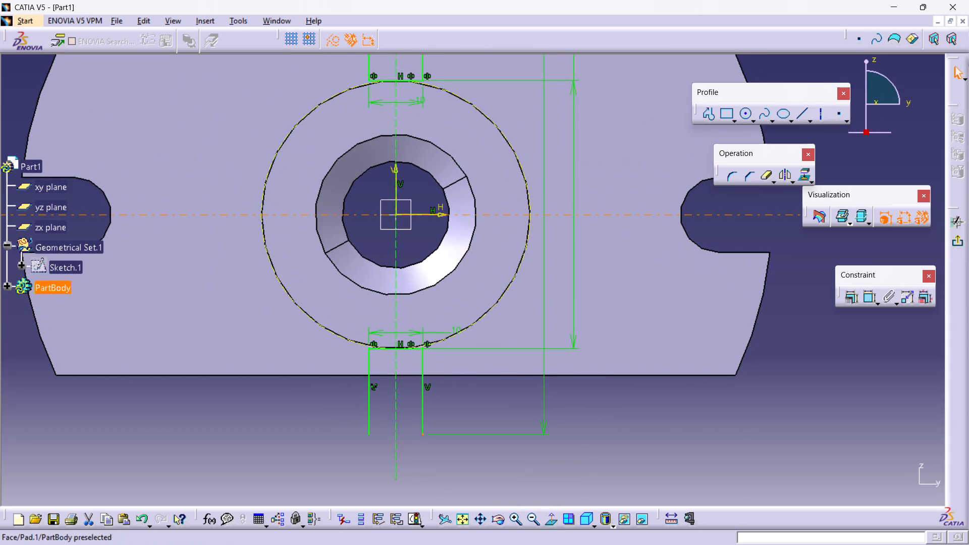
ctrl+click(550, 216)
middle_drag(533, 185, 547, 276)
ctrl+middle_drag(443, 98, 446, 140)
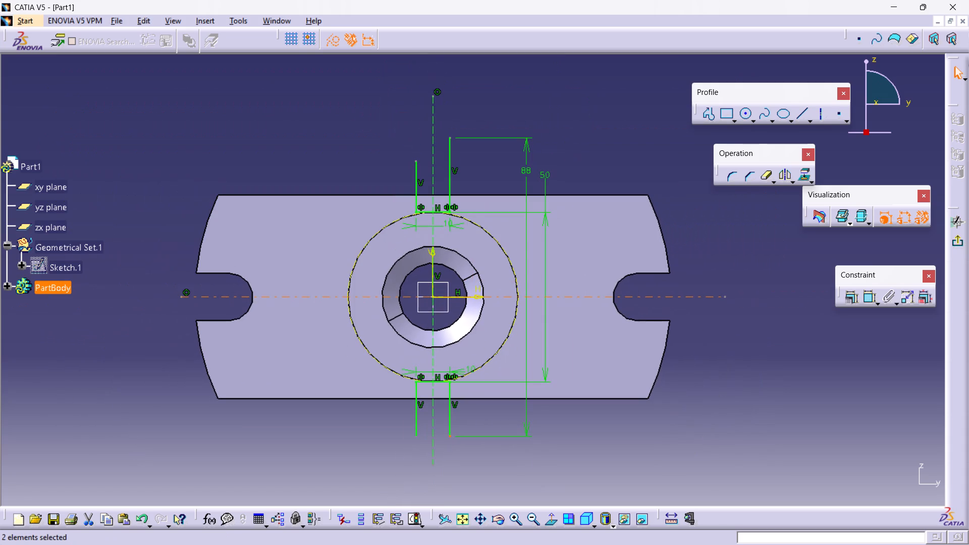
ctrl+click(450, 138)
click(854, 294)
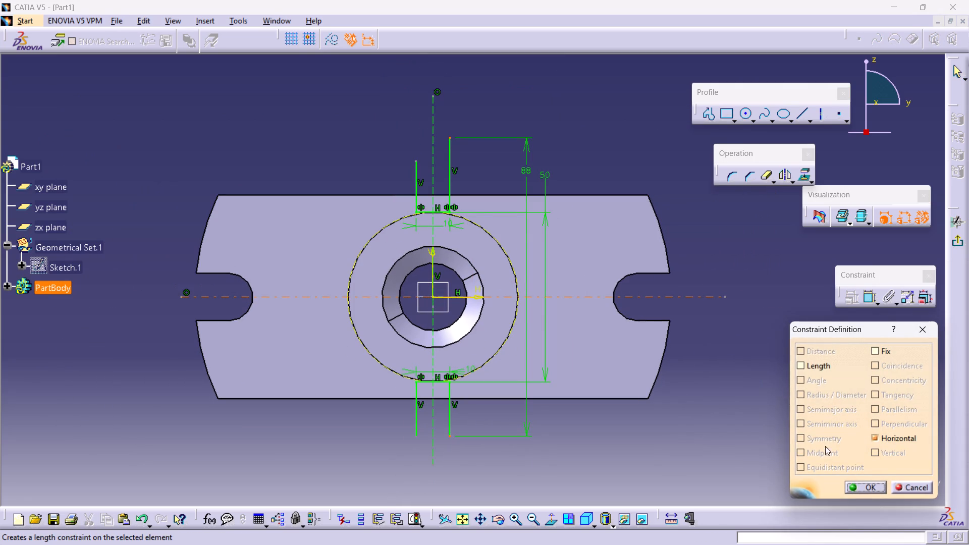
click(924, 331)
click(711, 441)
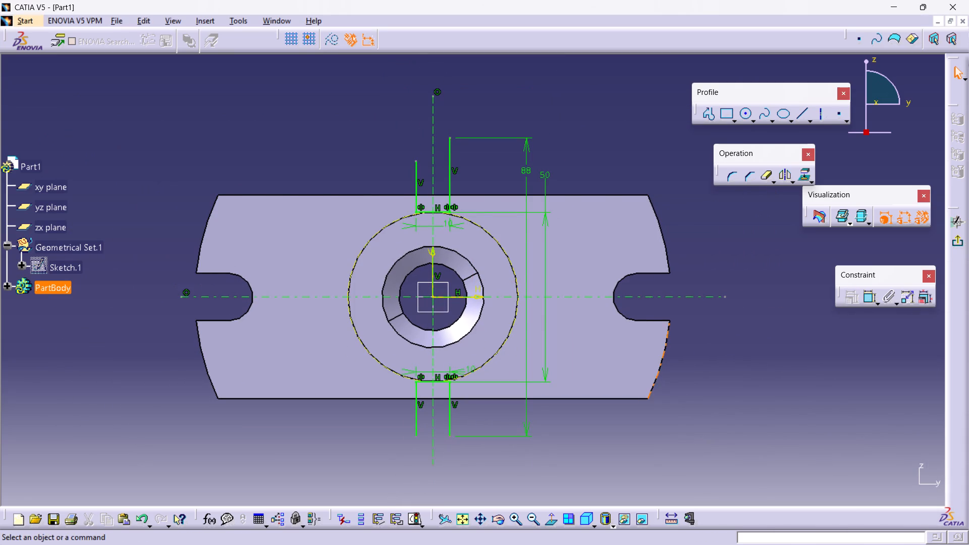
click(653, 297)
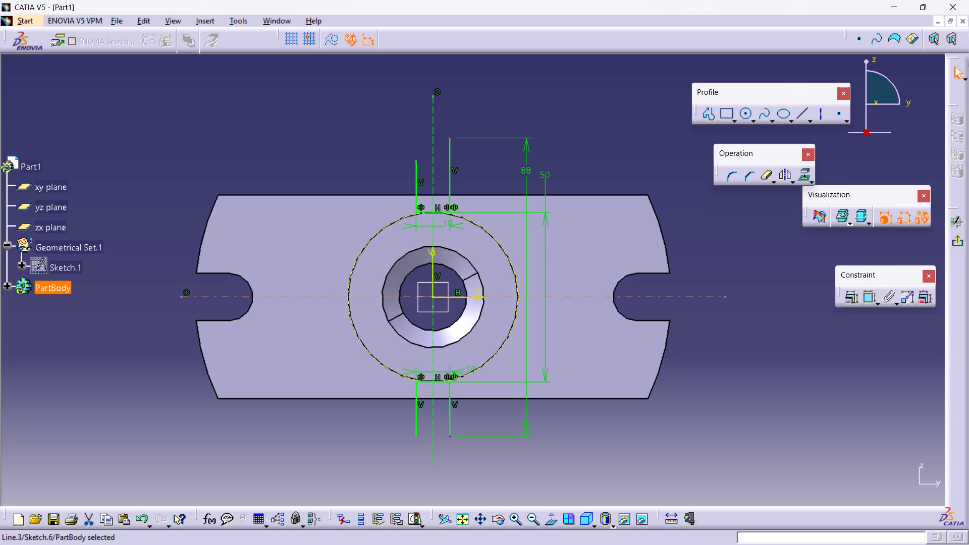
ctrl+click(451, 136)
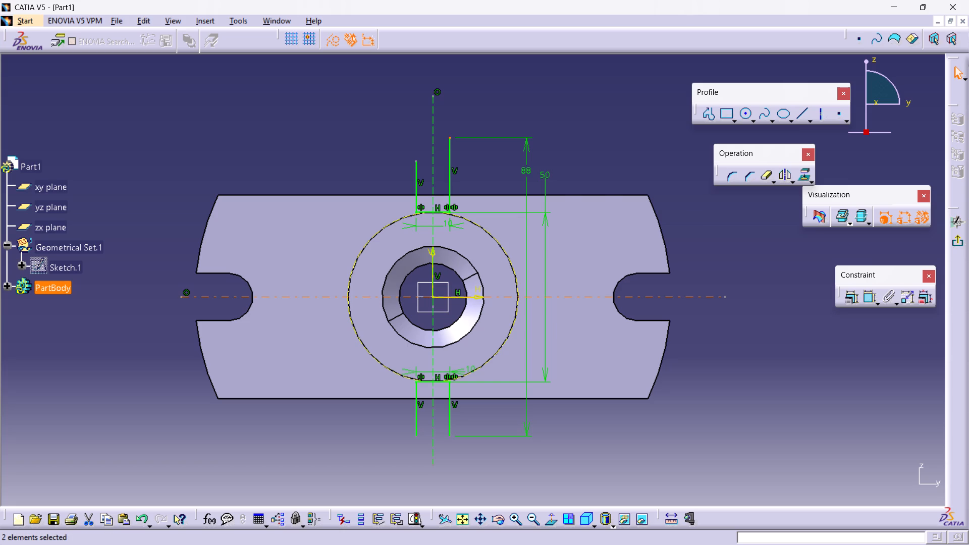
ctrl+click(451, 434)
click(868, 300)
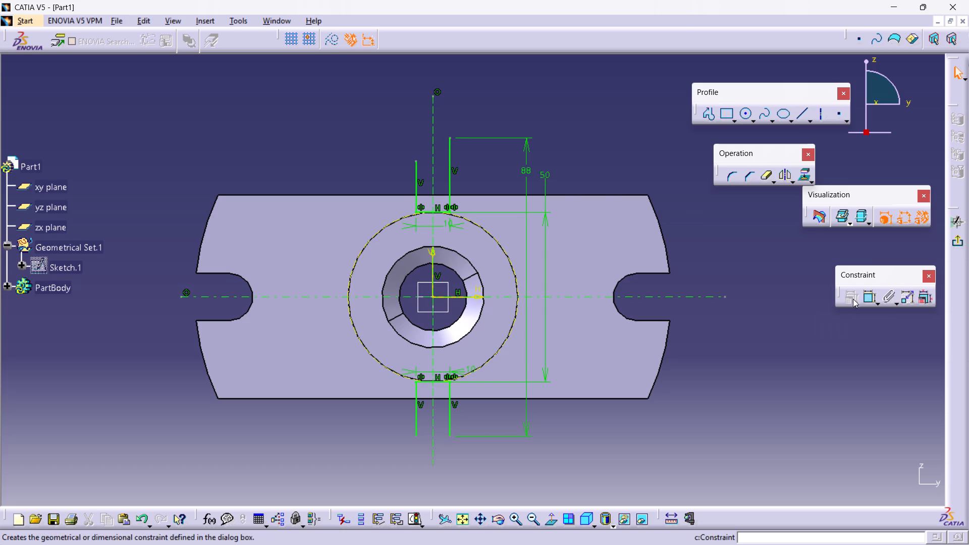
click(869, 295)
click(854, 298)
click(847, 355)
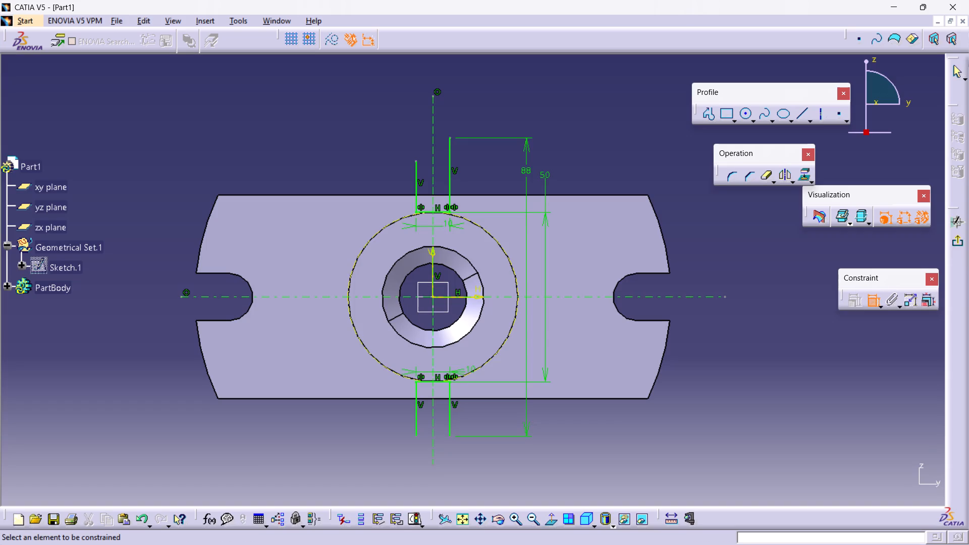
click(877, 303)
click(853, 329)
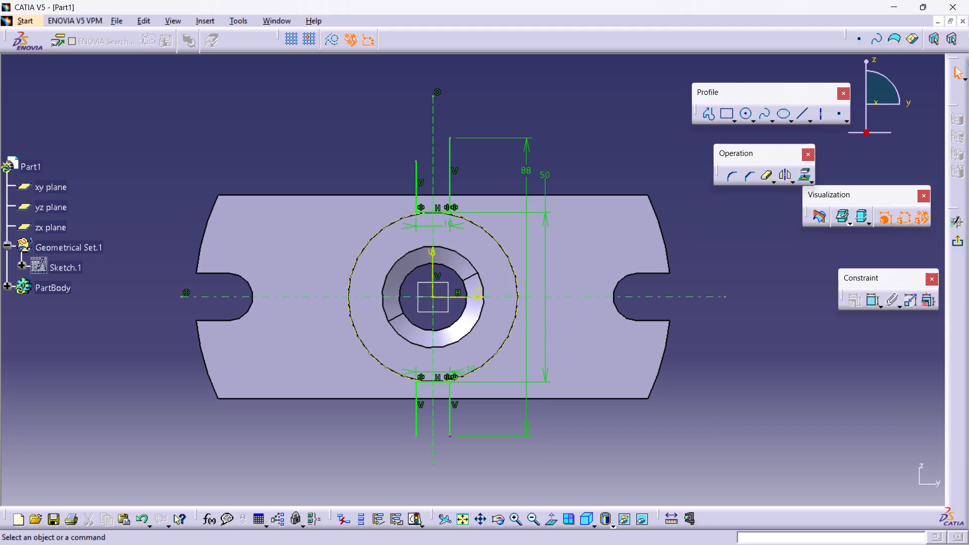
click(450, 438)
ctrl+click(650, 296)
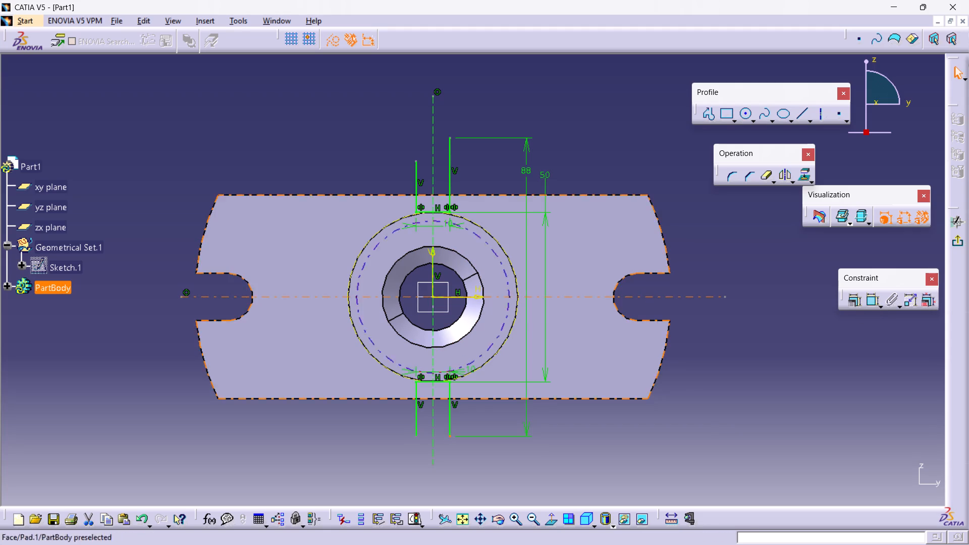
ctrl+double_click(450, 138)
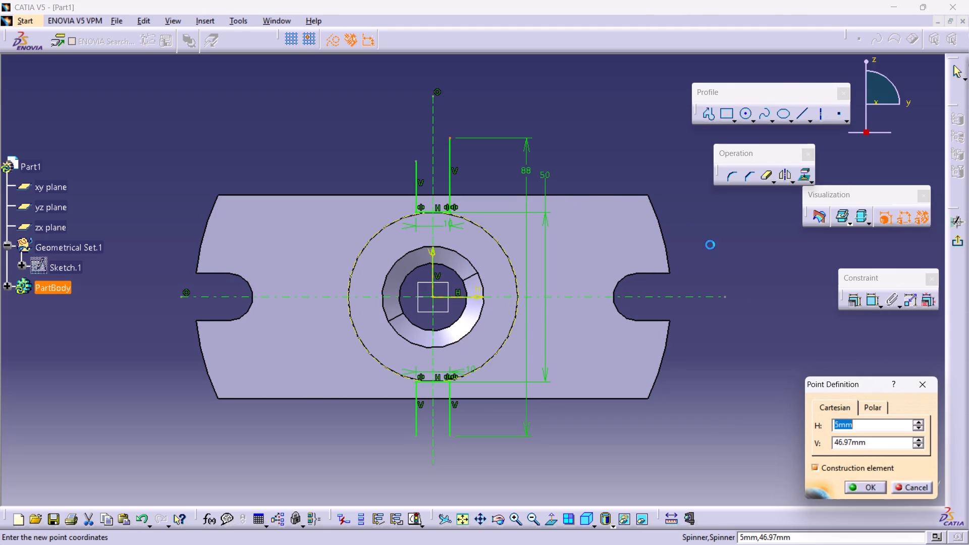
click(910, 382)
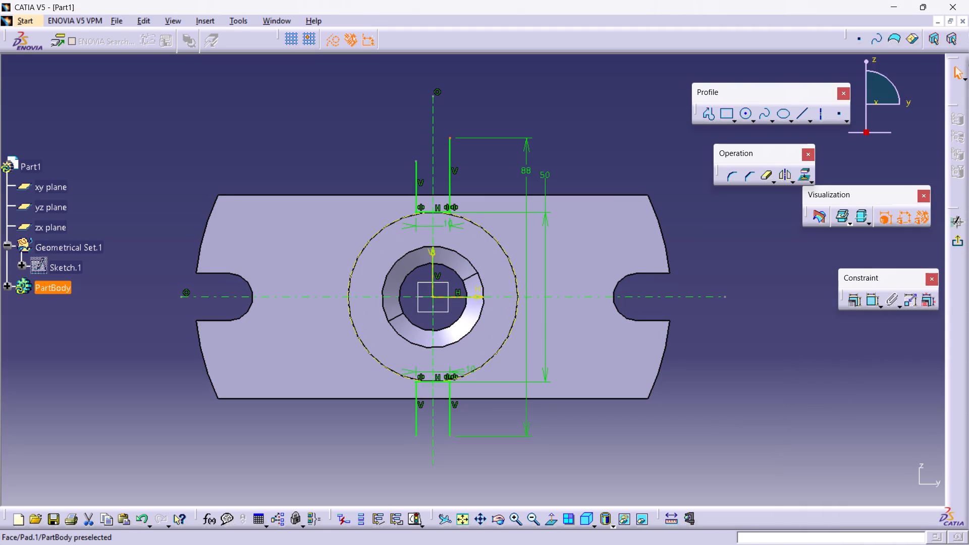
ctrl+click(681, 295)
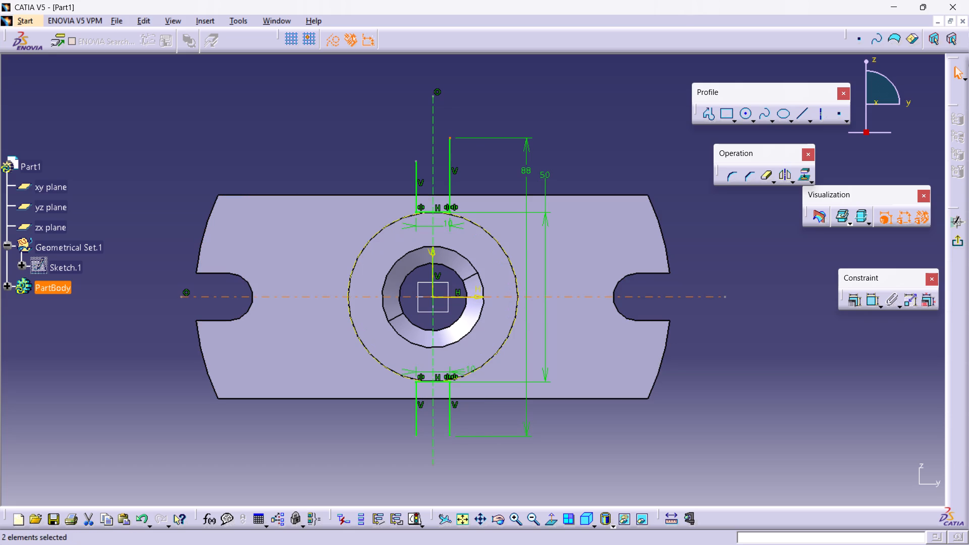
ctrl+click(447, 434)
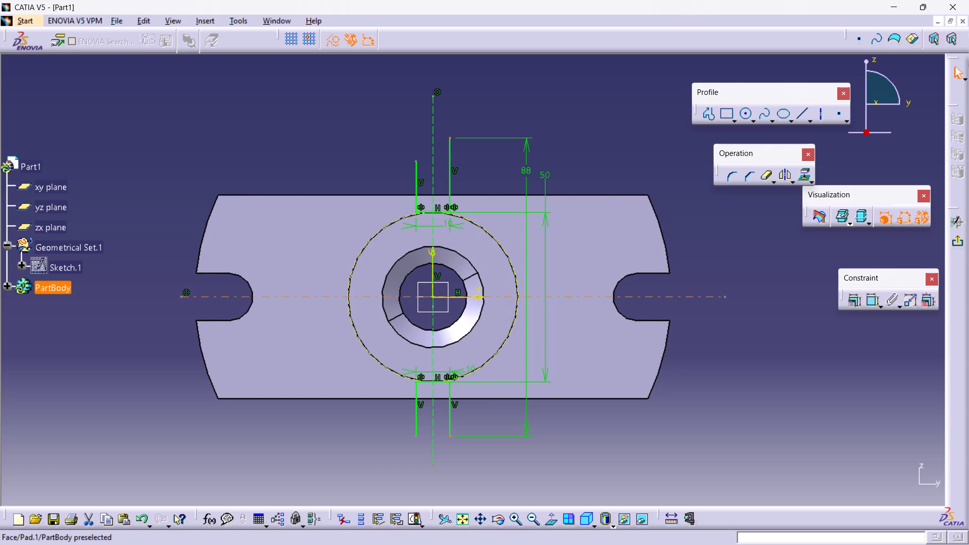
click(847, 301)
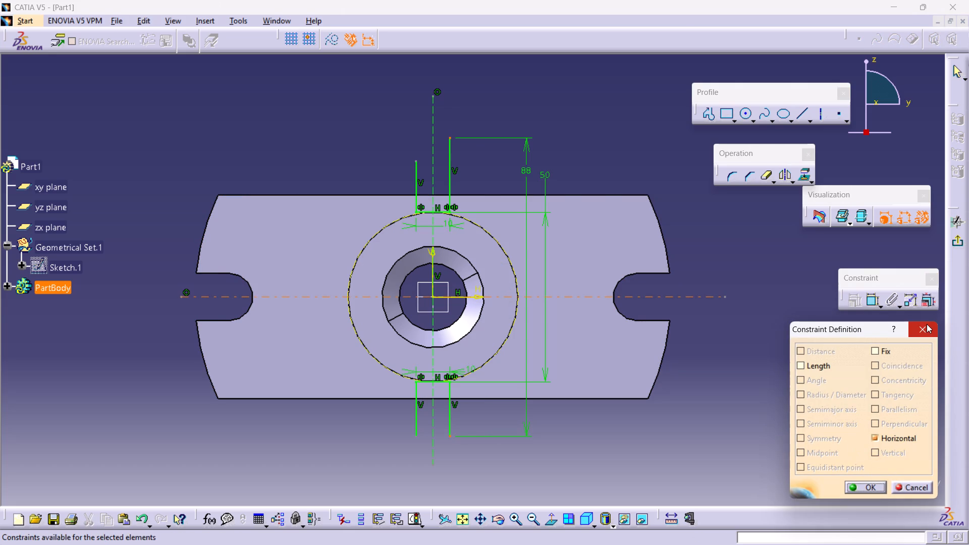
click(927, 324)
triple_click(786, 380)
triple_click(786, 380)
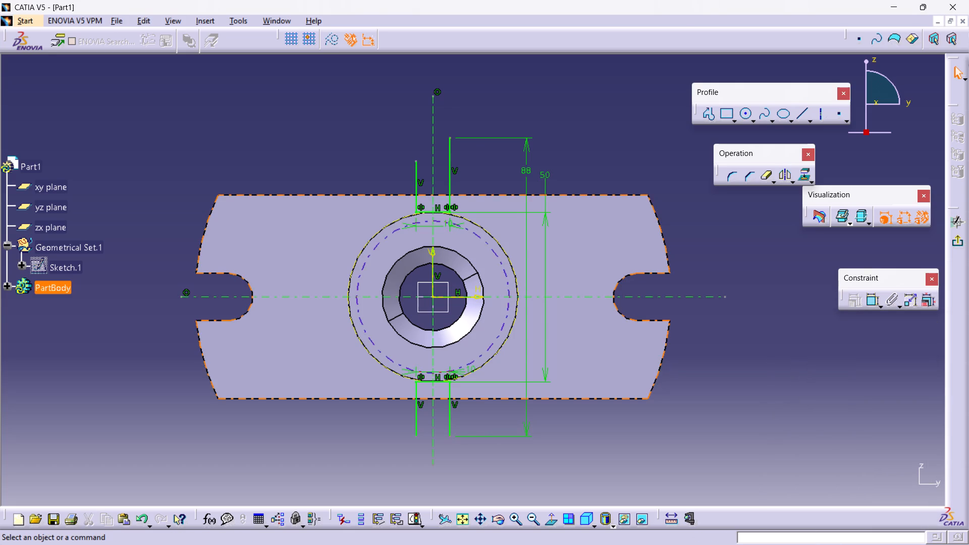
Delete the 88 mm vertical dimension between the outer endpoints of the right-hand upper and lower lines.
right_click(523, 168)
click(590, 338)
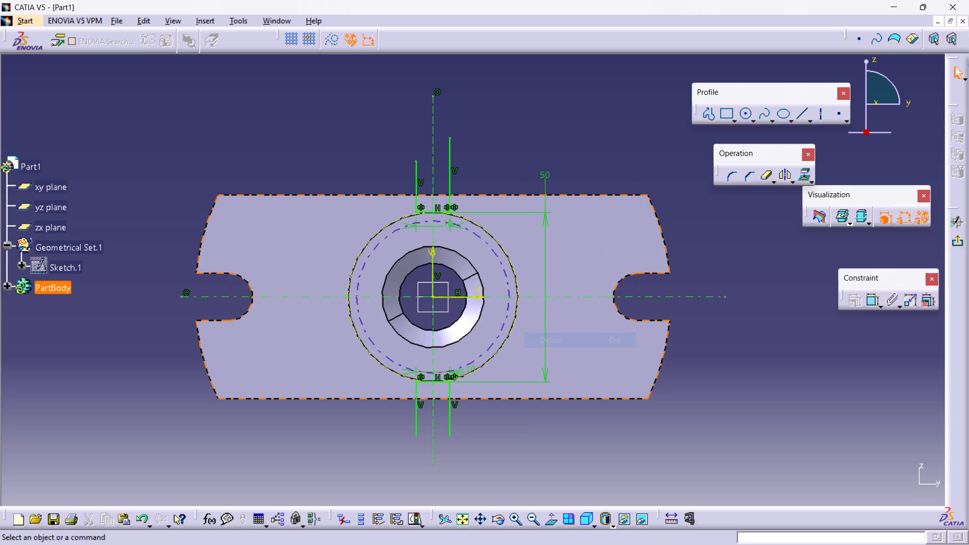
Undo the deletion of the vertical endpoint dimension and the change of its value to 88 mm.
key(ctrl+z)
key(ctrl+z)
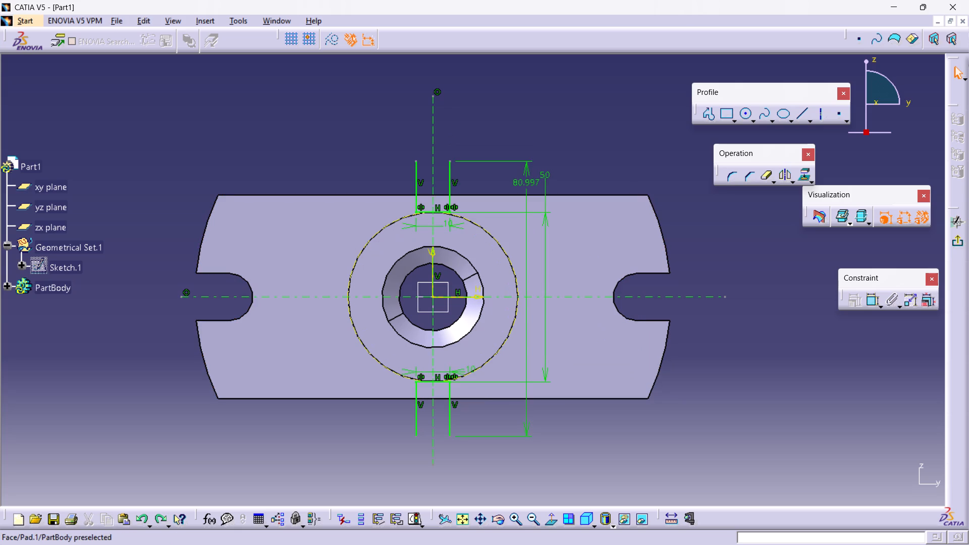
click(725, 353)
Delete the vertical distance dimension between the outer endpoints of the right-hand upper and lower lines.
right_click(530, 180)
click(614, 359)
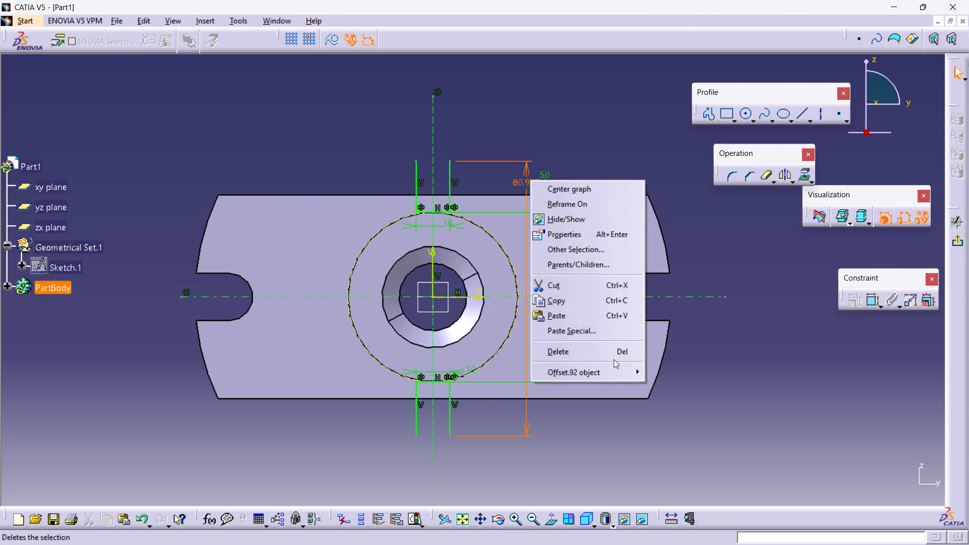
click(615, 346)
click(790, 382)
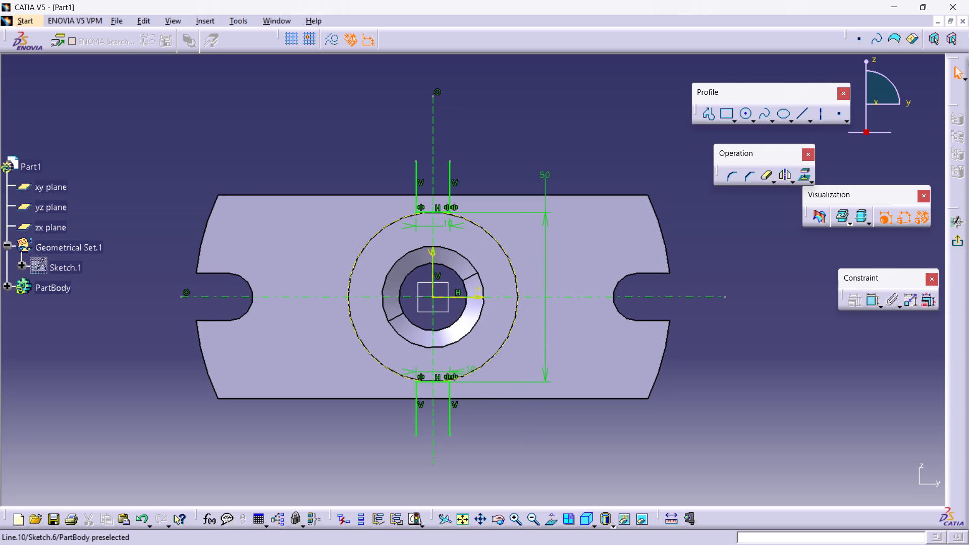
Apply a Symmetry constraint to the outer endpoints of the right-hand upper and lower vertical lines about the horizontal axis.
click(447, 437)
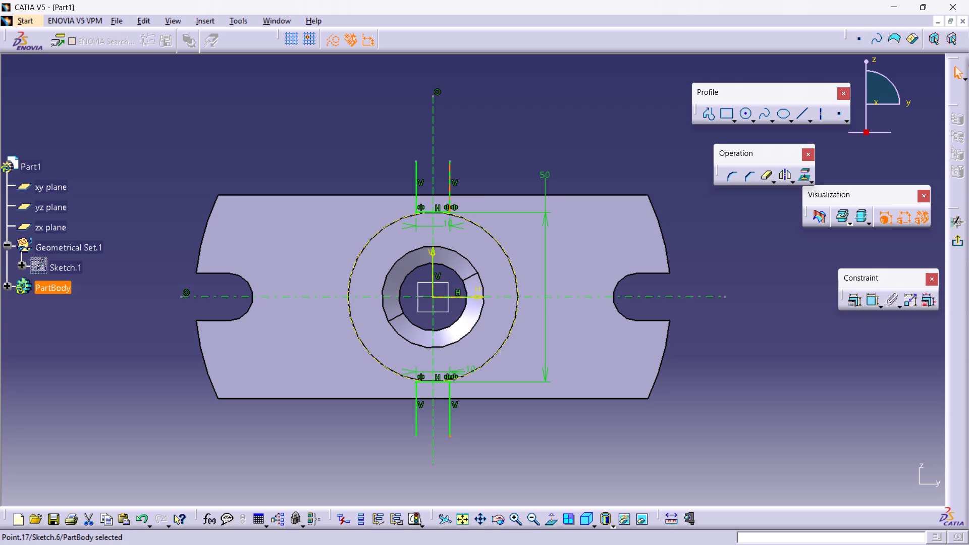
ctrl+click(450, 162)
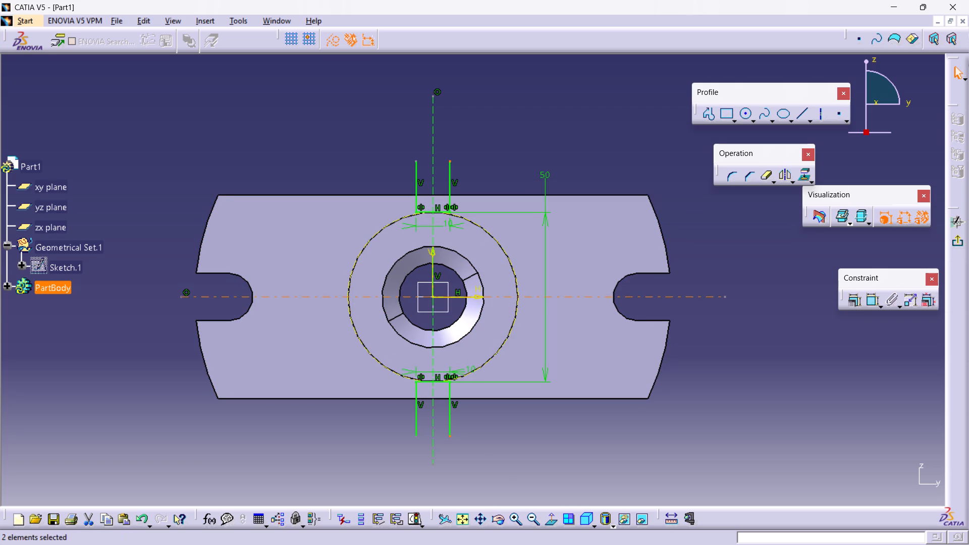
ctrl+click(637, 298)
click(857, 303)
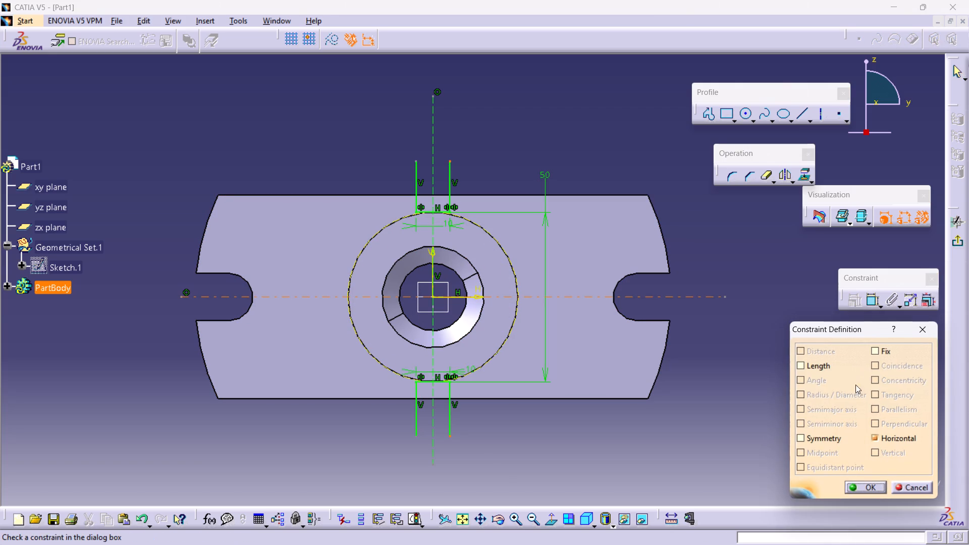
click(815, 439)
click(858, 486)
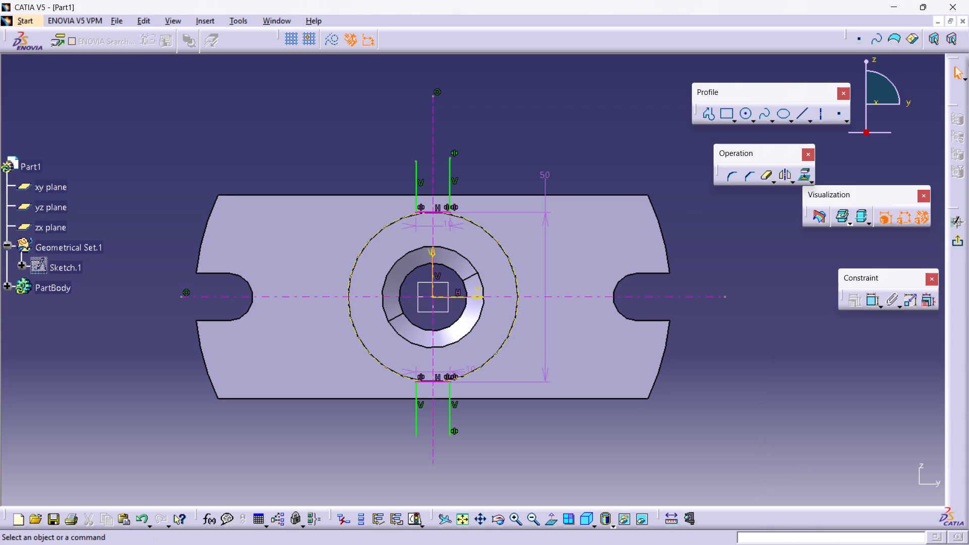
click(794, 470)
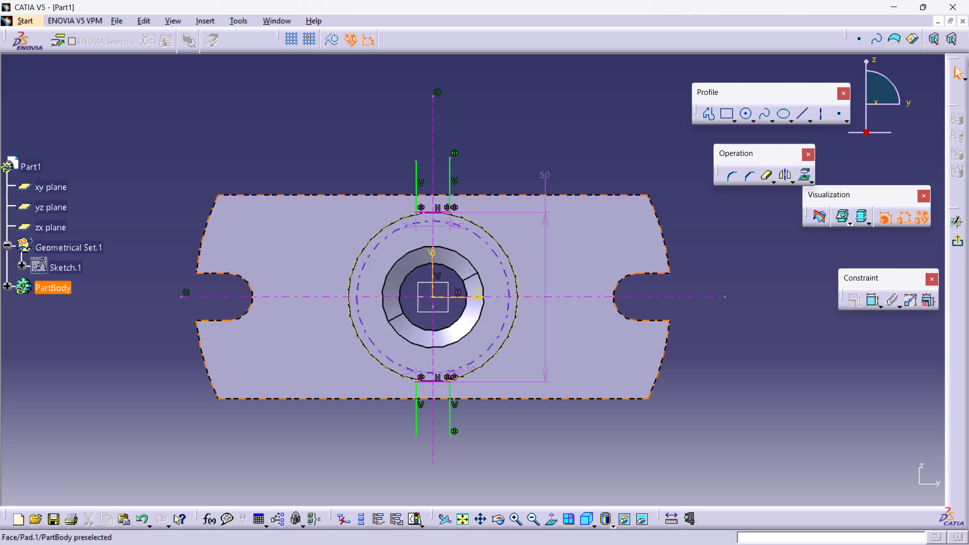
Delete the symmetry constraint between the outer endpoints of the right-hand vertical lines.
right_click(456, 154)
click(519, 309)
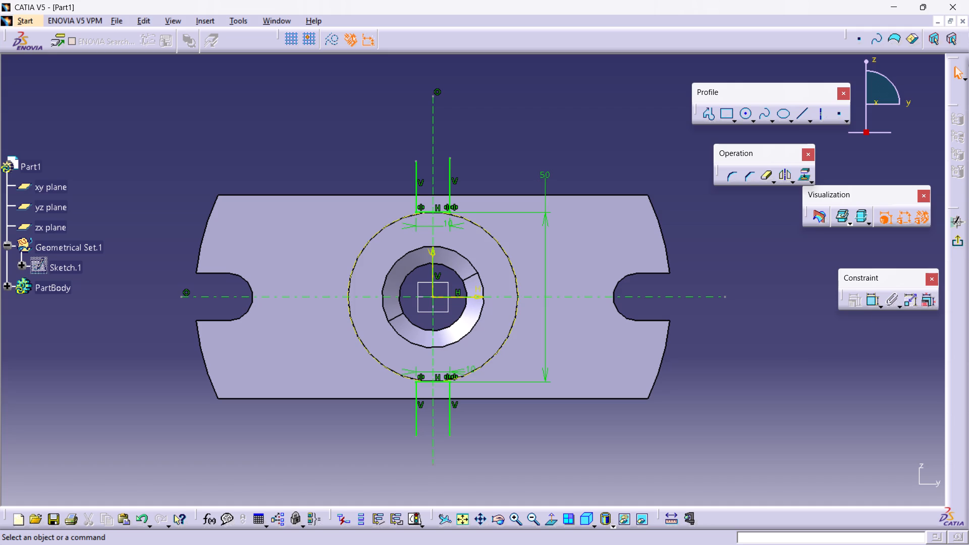
Dimension the lower right-hand vertical line's outer endpoint at 44 mm from the horizontal axis.
click(873, 295)
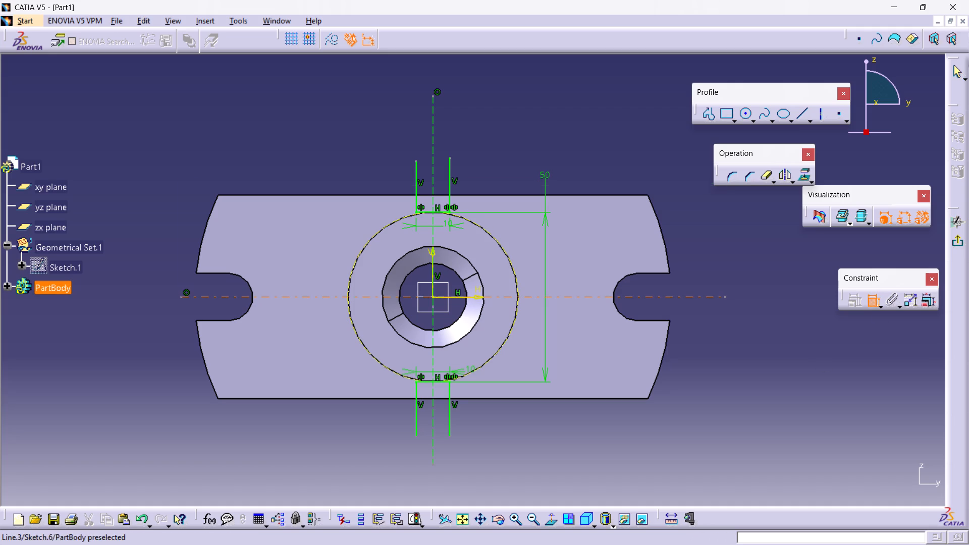
click(506, 296)
click(449, 437)
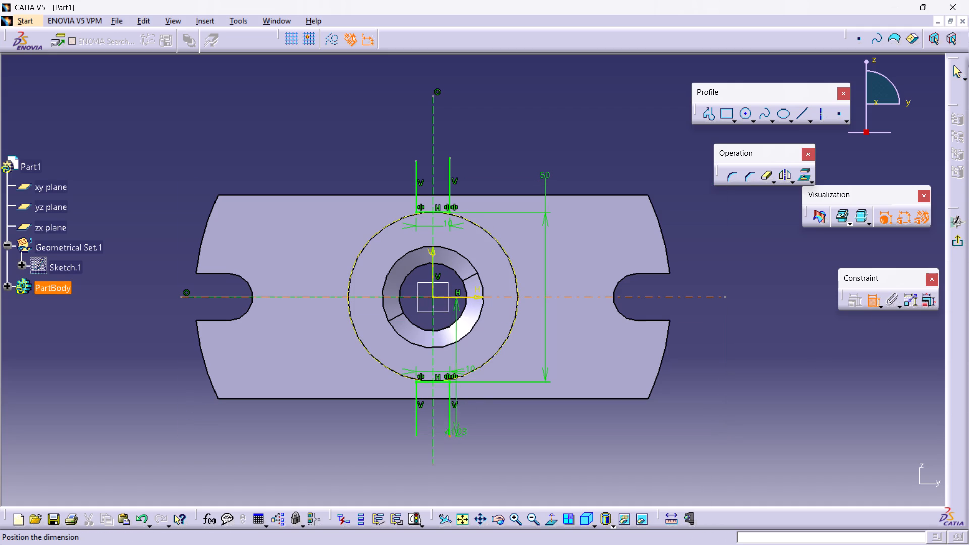
click(513, 441)
triple_click(515, 439)
text(44)
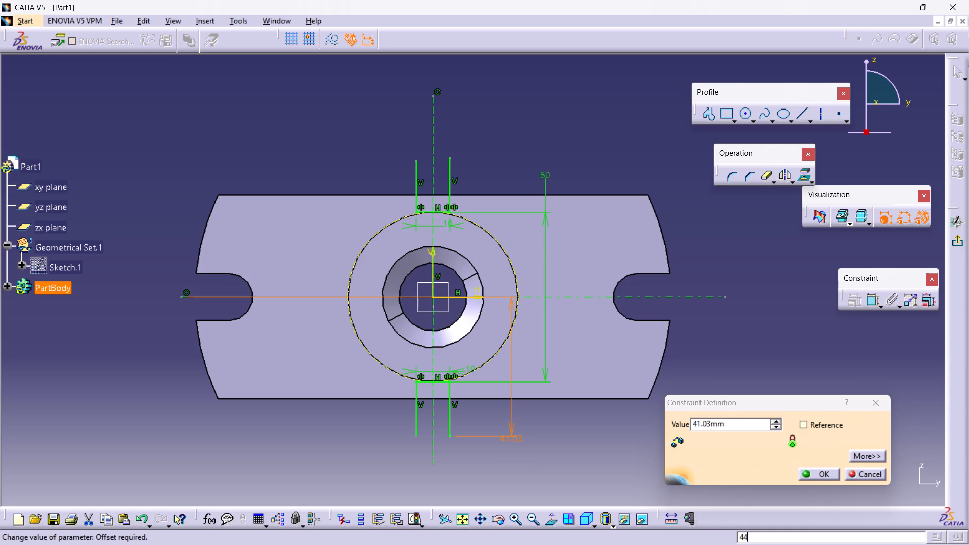
double_click(732, 418)
text(44)
key(Return)
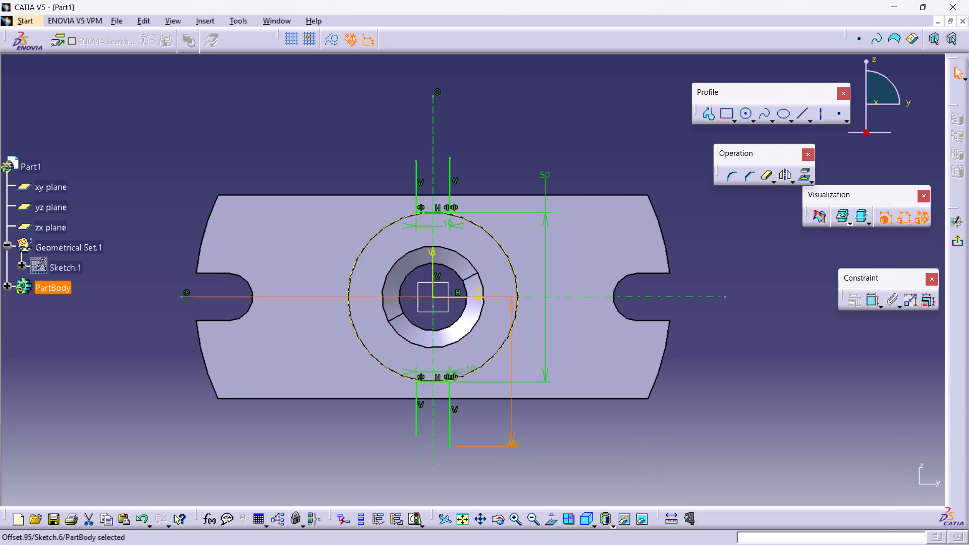
Dimension the upper right-hand vertical line's outer endpoint at 44 mm from the horizontal axis.
click(874, 304)
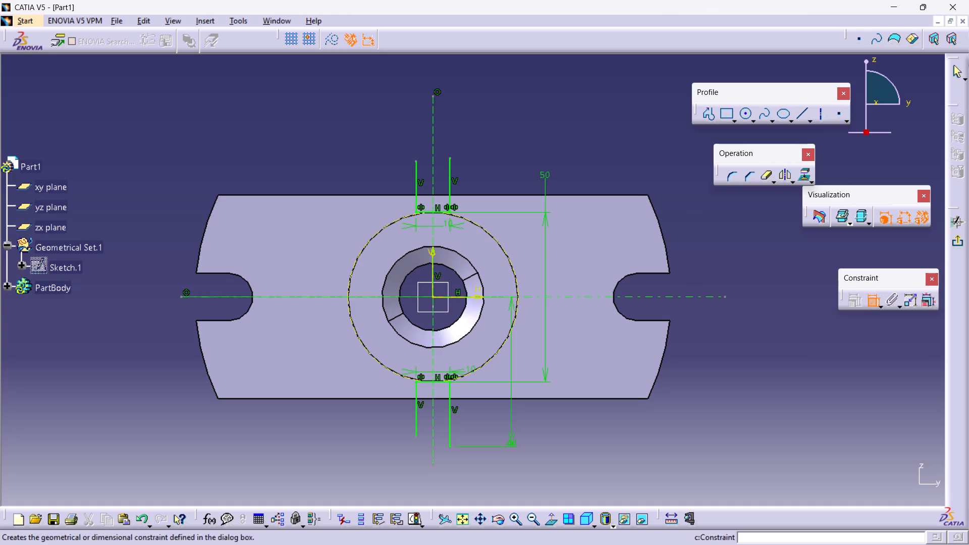
double_click(452, 158)
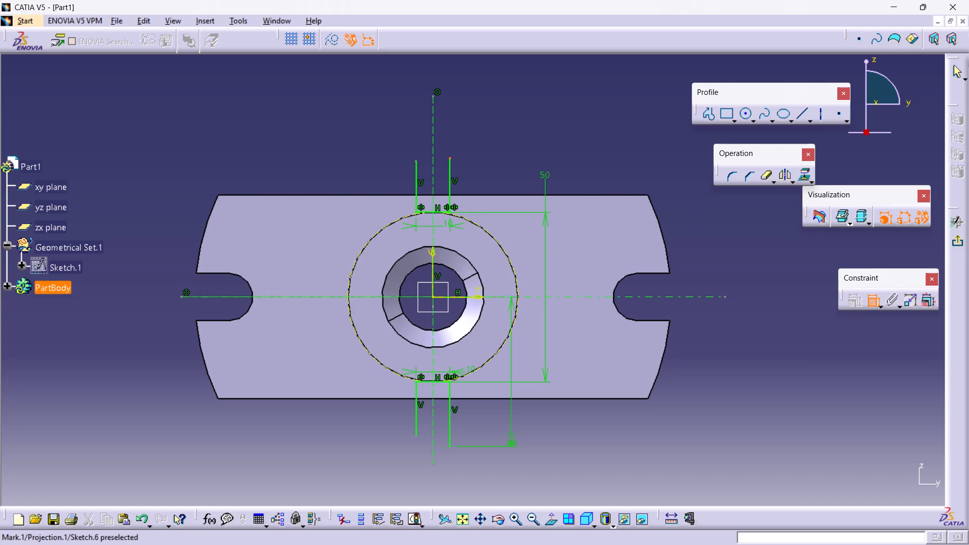
click(527, 298)
click(502, 179)
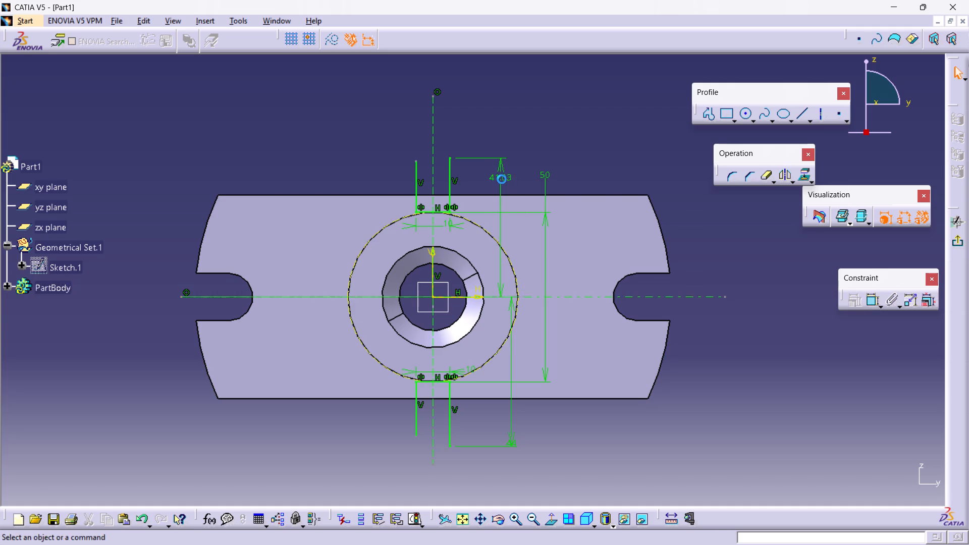
double_click(505, 177)
text(44)
key(Return)
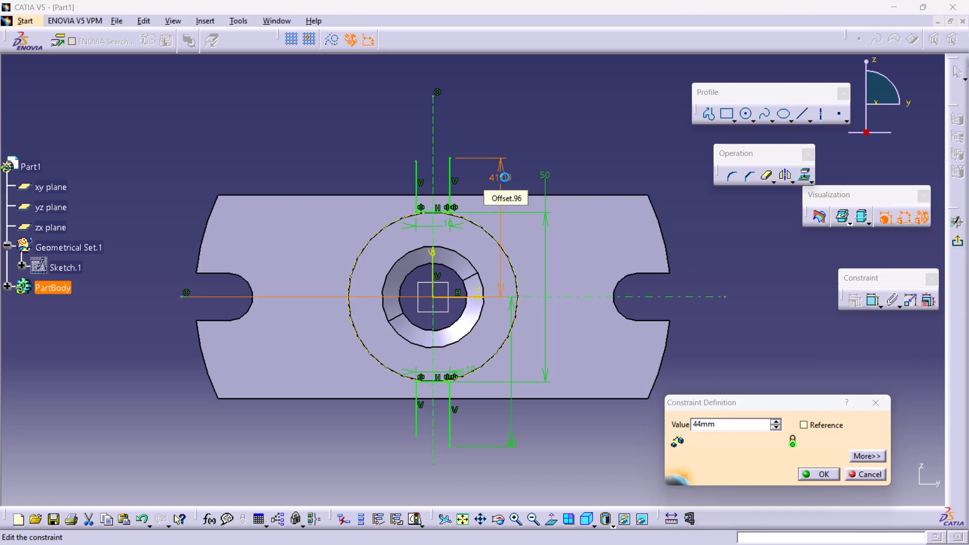
click(586, 149)
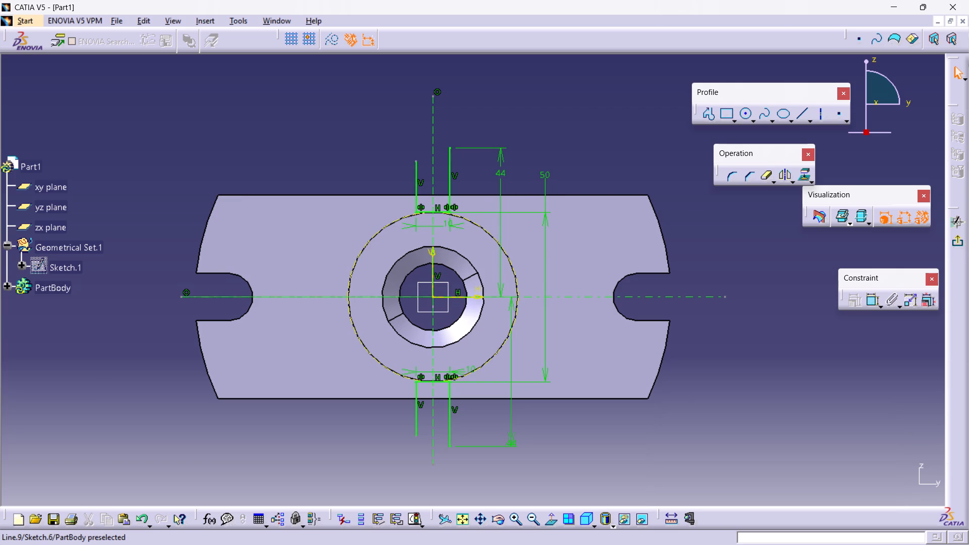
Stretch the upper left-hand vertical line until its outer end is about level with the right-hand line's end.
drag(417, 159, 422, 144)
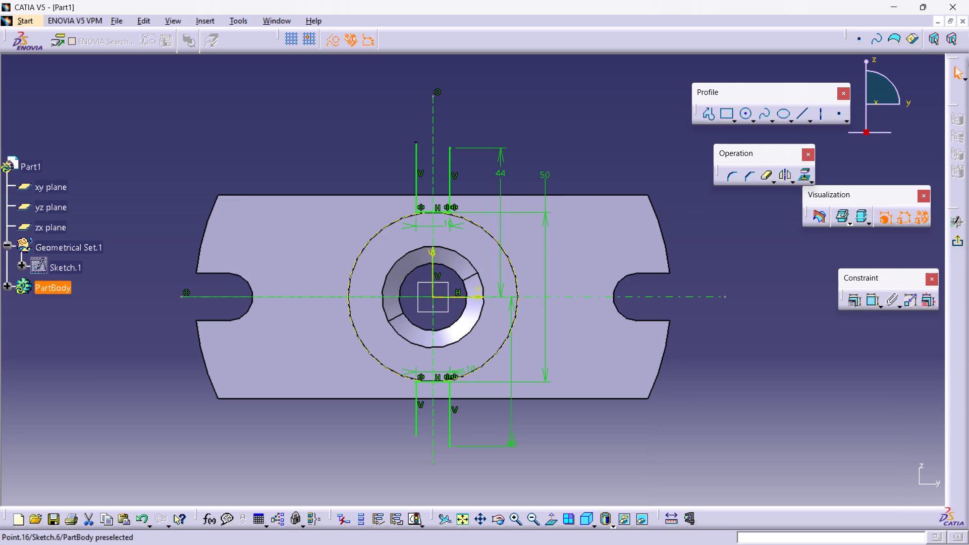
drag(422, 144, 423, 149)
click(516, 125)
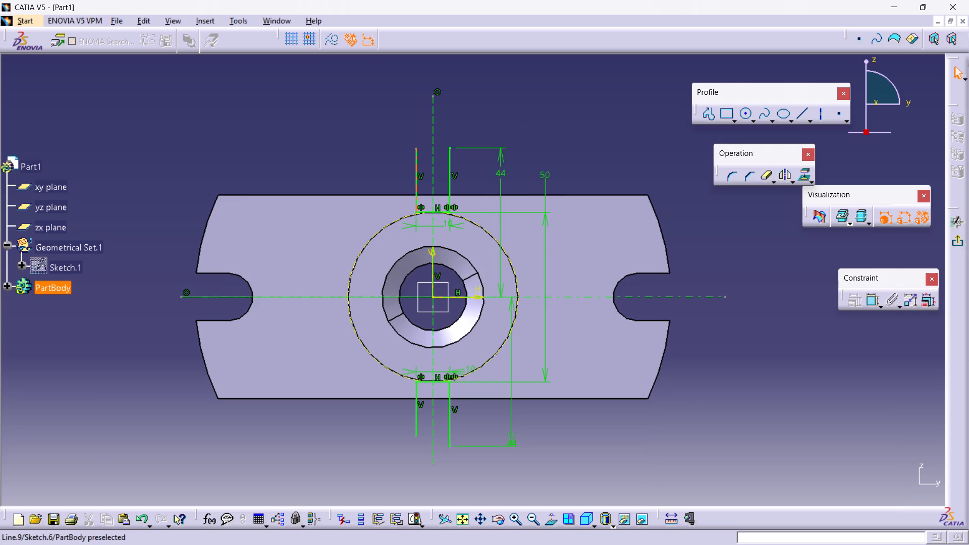
Delete the upper and lower left-hand vertical lines of the lug outlines.
right_click(416, 161)
click(484, 329)
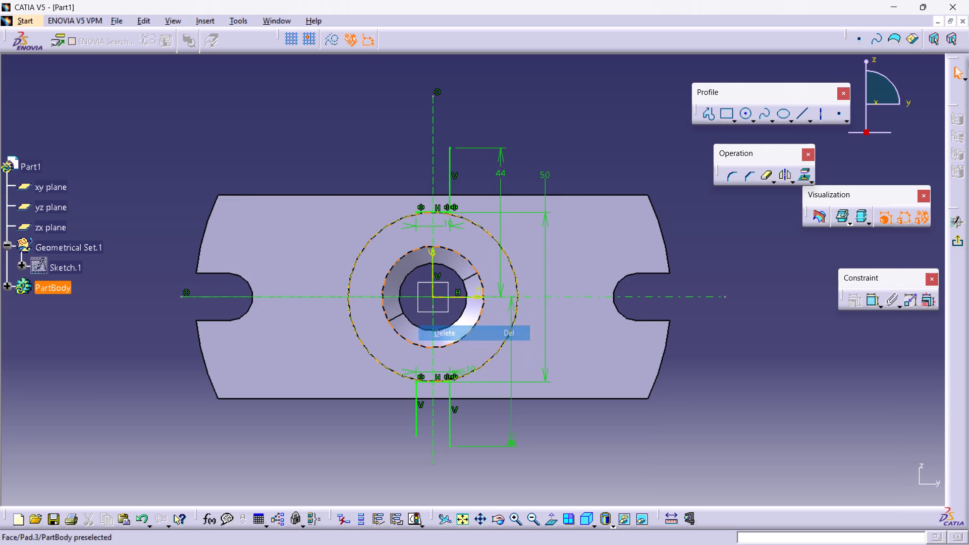
right_click(416, 412)
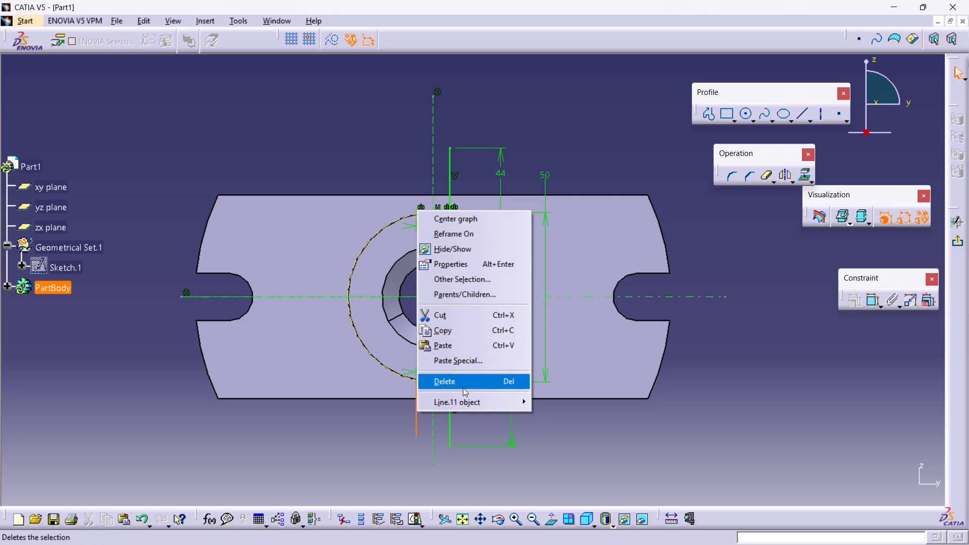
click(463, 388)
click(591, 460)
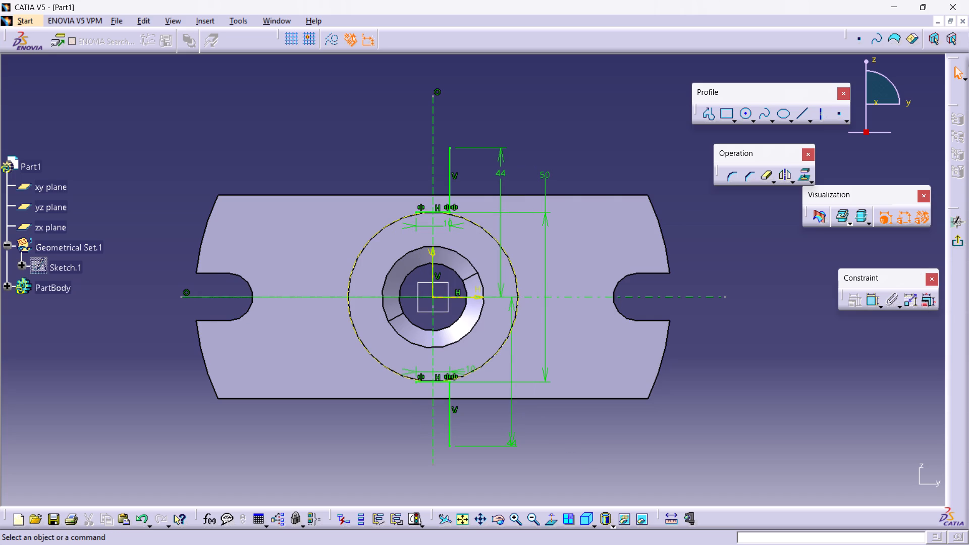
Draw a vertical line about 19 mm long upward from the left end of the upper short horizontal line, level with the right-hand line's end.
click(800, 115)
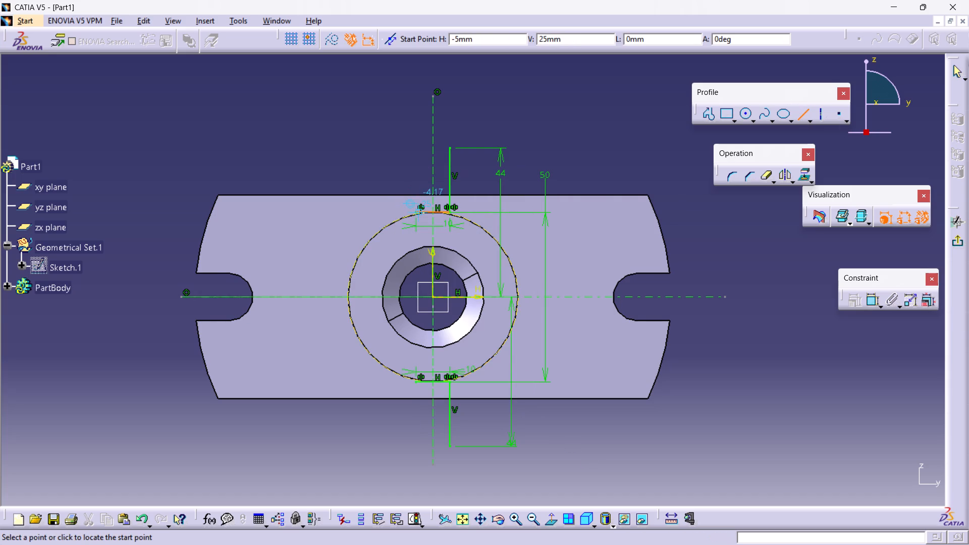
middle_drag(416, 234, 422, 221)
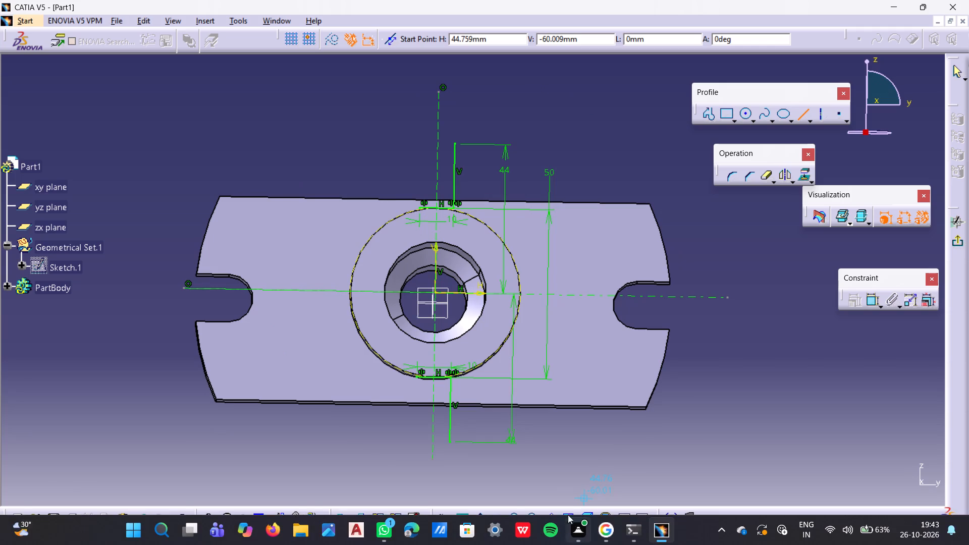
click(551, 519)
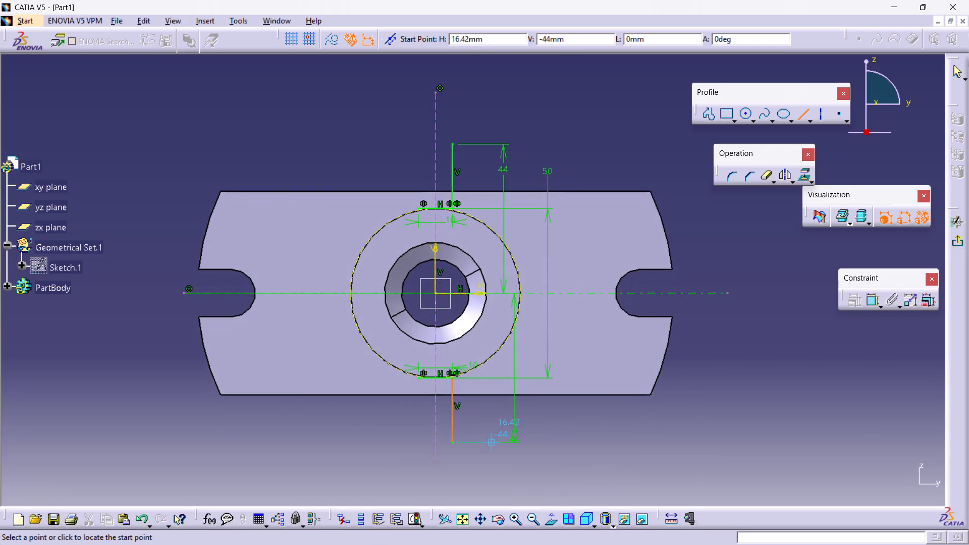
ctrl+middle_drag(490, 443, 448, 364)
ctrl+scroll(492, 434, up, 1)
middle_drag(426, 332, 450, 437)
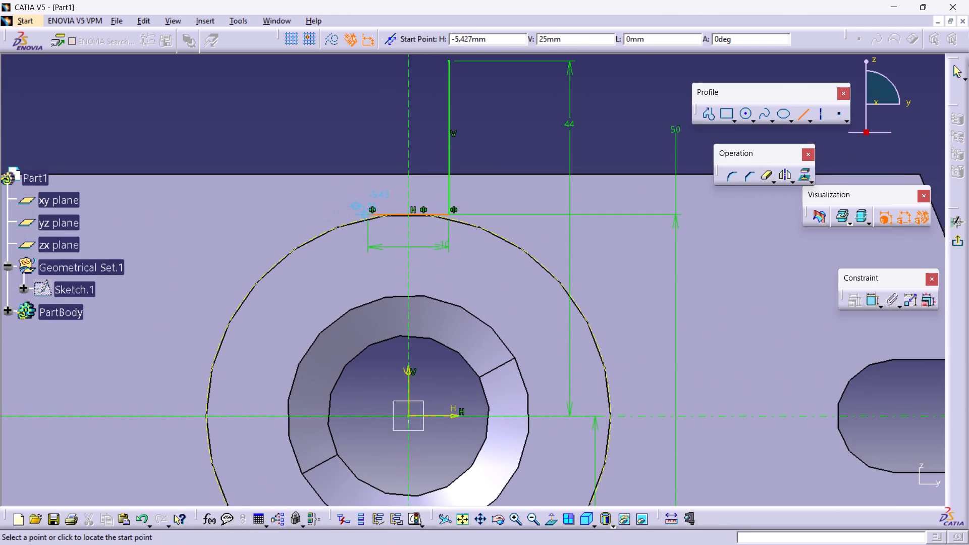
click(370, 212)
middle_drag(386, 90, 382, 166)
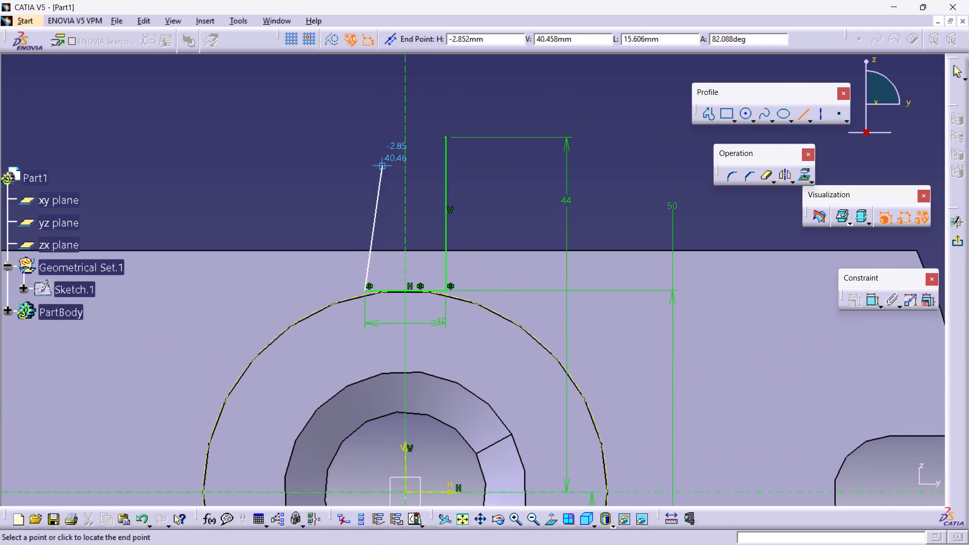
click(366, 137)
Draw a 19 mm vertical line downward from the left end of the lower short horizontal line, ending level with the right-hand line.
middle_drag(402, 209, 446, 76)
middle_drag(456, 238, 492, 88)
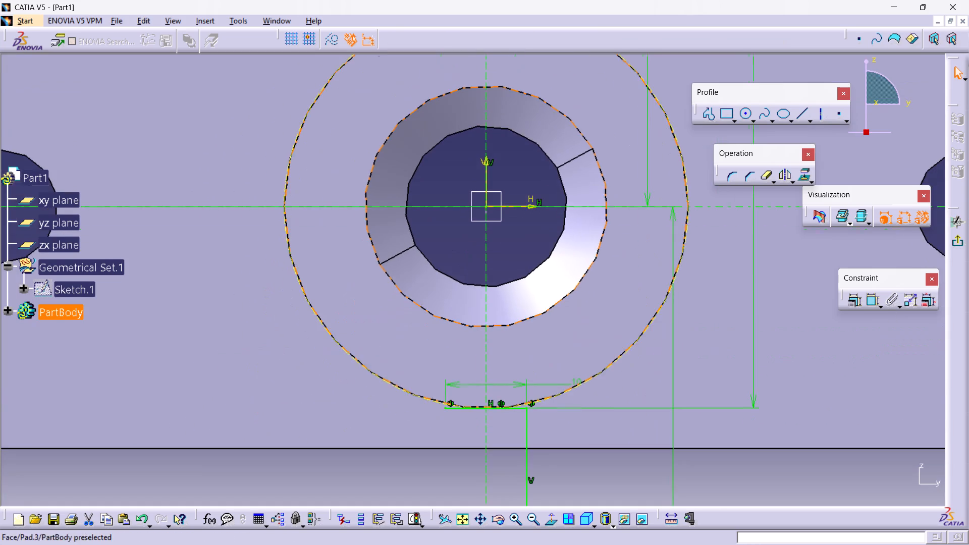
middle_drag(555, 195, 551, 71)
click(799, 112)
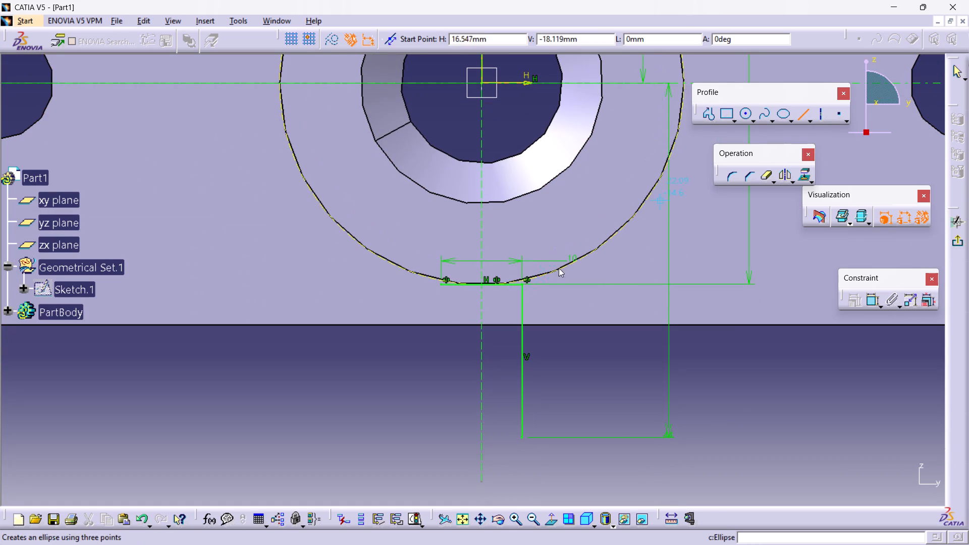
click(442, 285)
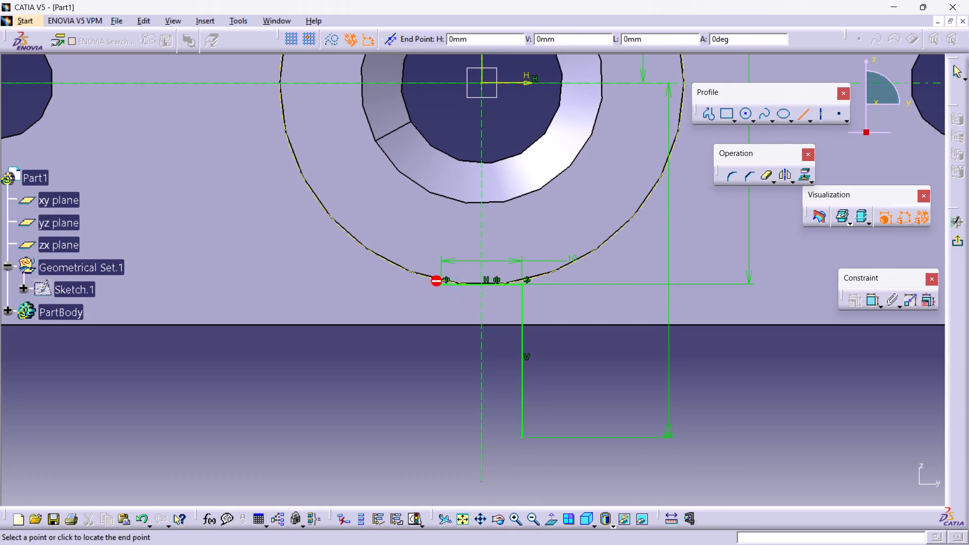
click(442, 440)
click(609, 362)
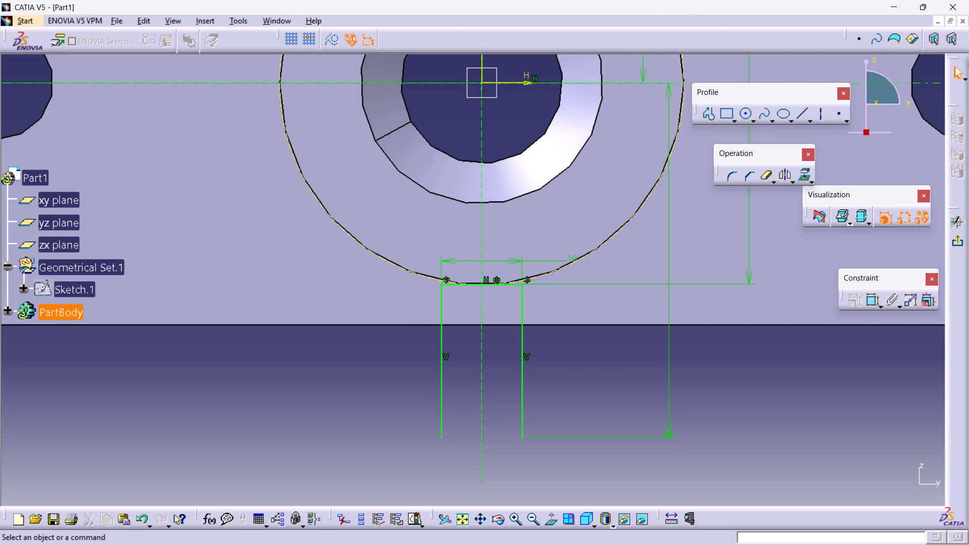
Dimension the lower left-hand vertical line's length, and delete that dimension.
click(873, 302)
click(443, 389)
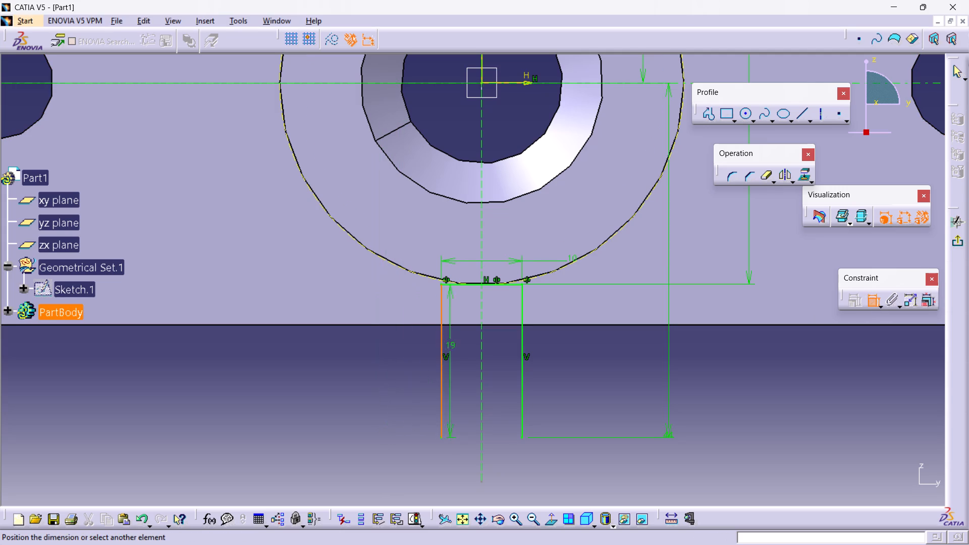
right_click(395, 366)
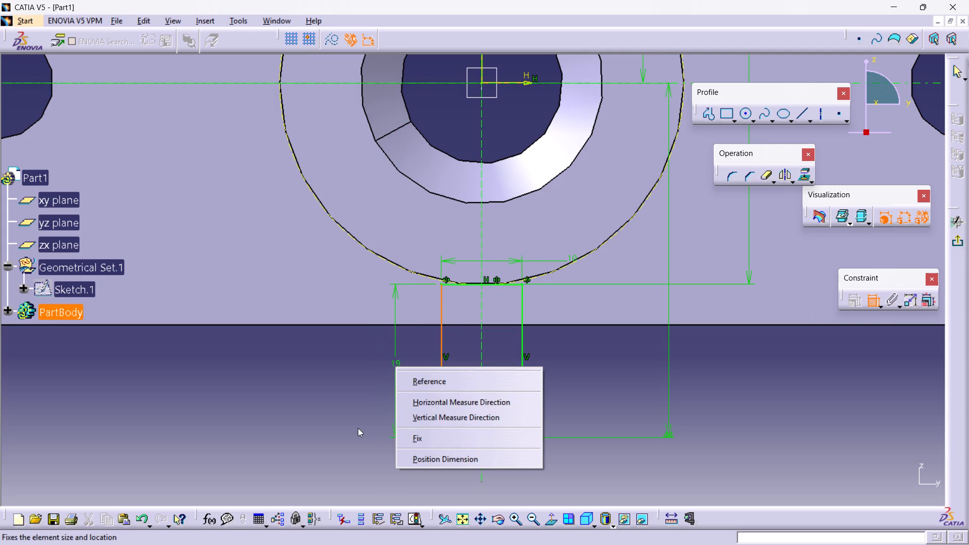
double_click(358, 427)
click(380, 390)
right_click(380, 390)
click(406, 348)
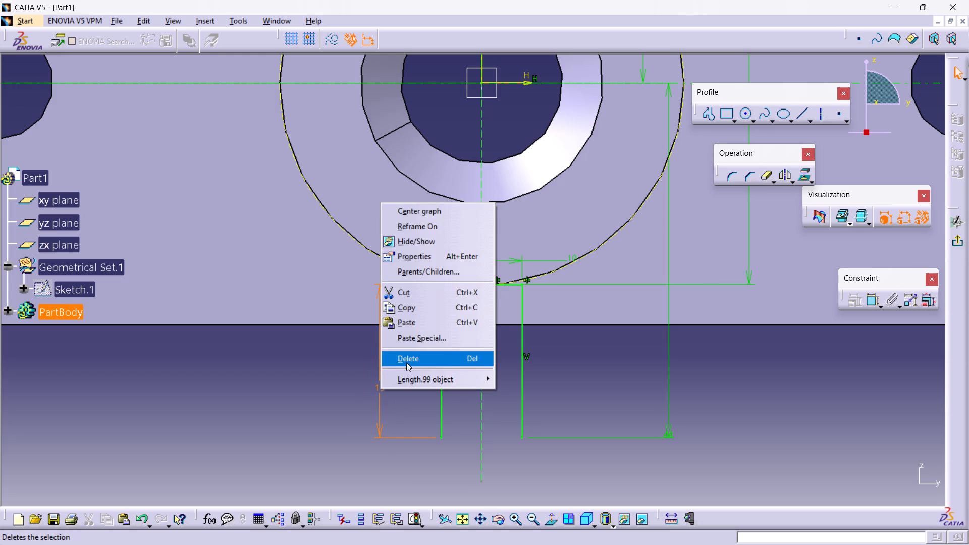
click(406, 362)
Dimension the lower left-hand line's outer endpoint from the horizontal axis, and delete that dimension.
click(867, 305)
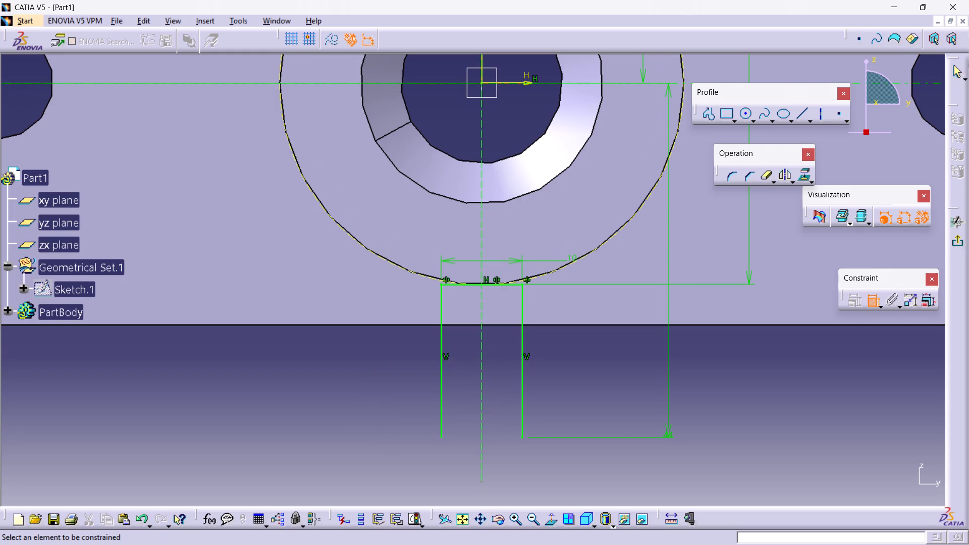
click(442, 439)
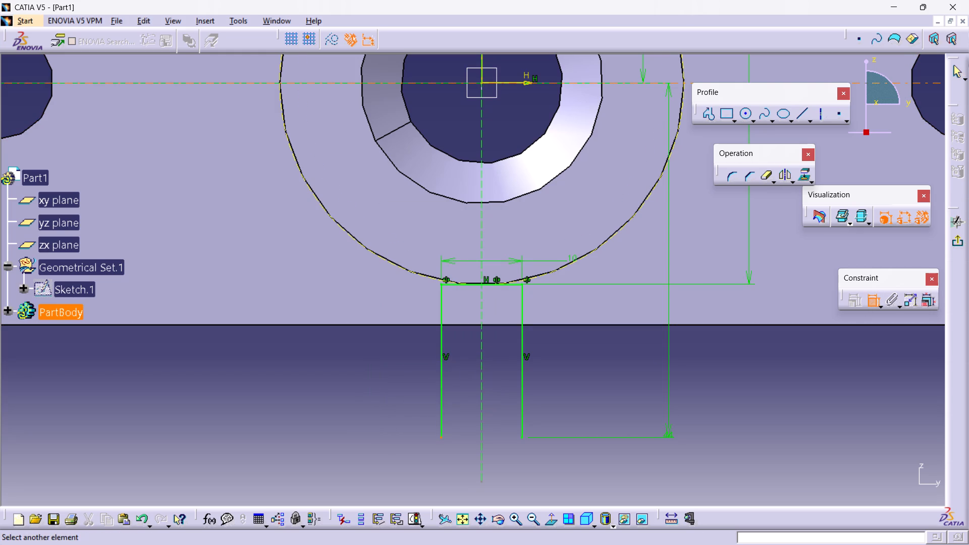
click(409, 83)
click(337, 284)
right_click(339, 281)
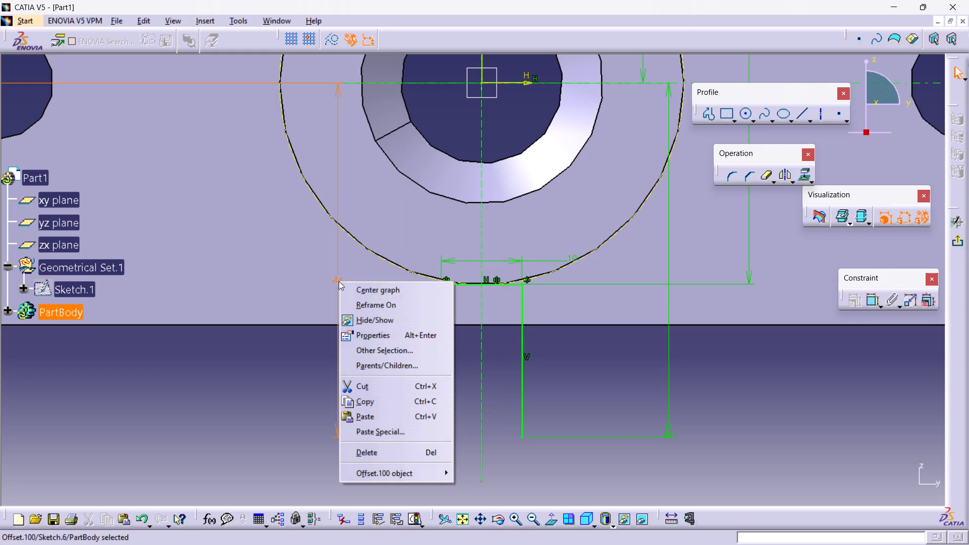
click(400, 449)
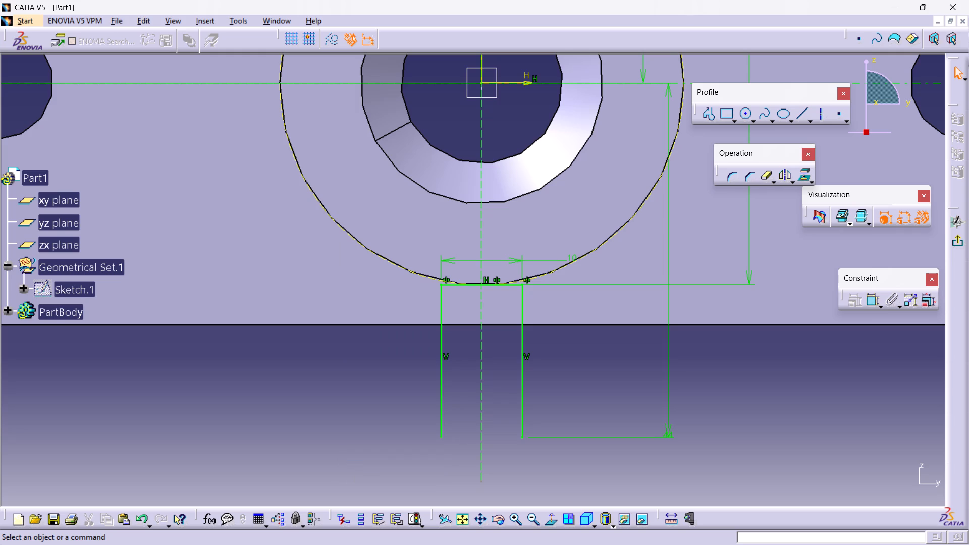
Draw a circle about 68 mm in diameter above the plate, centred about 39 mm left of and 106 mm above the origin.
ctrl+middle_drag(389, 361, 387, 409)
middle_drag(354, 326, 330, 427)
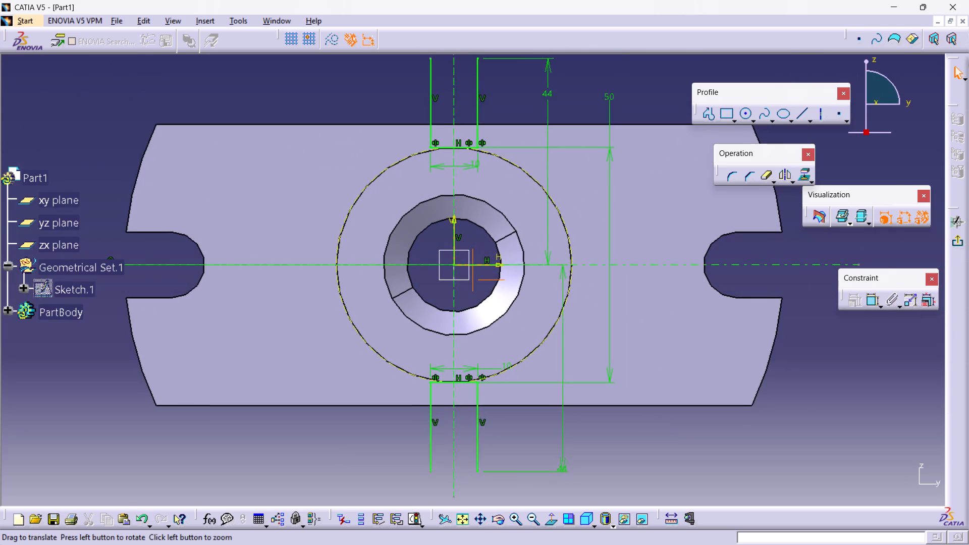
middle_drag(330, 427, 332, 421)
scroll(332, 421, up, 1)
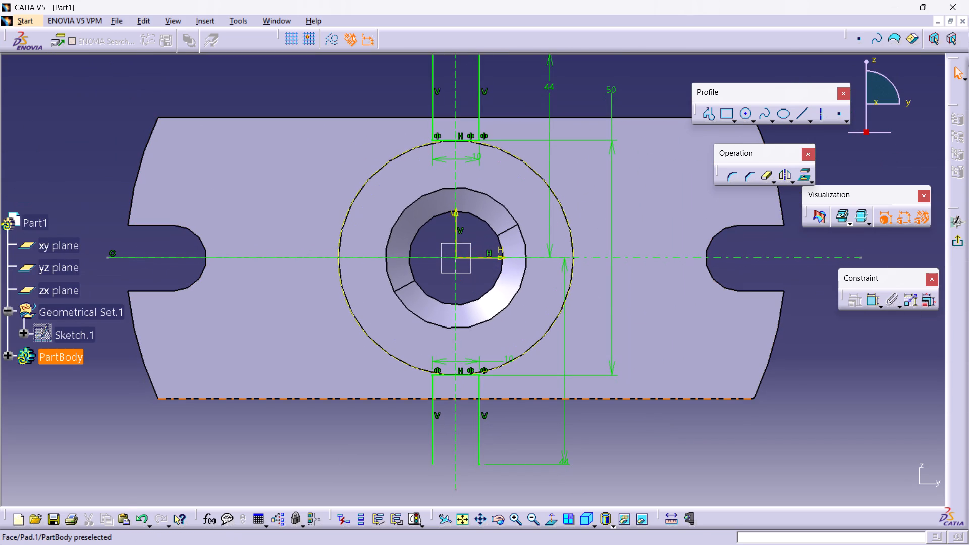
click(743, 115)
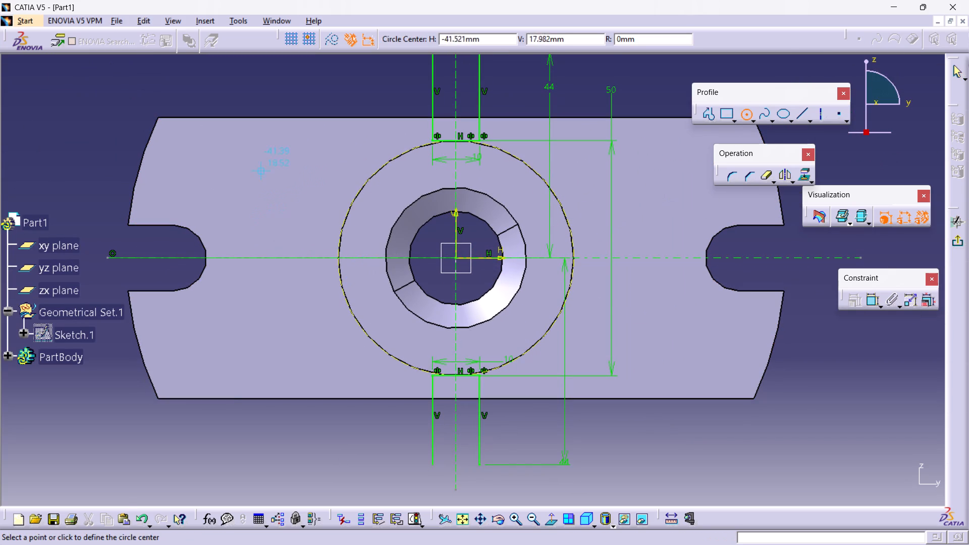
middle_drag(234, 113, 233, 177)
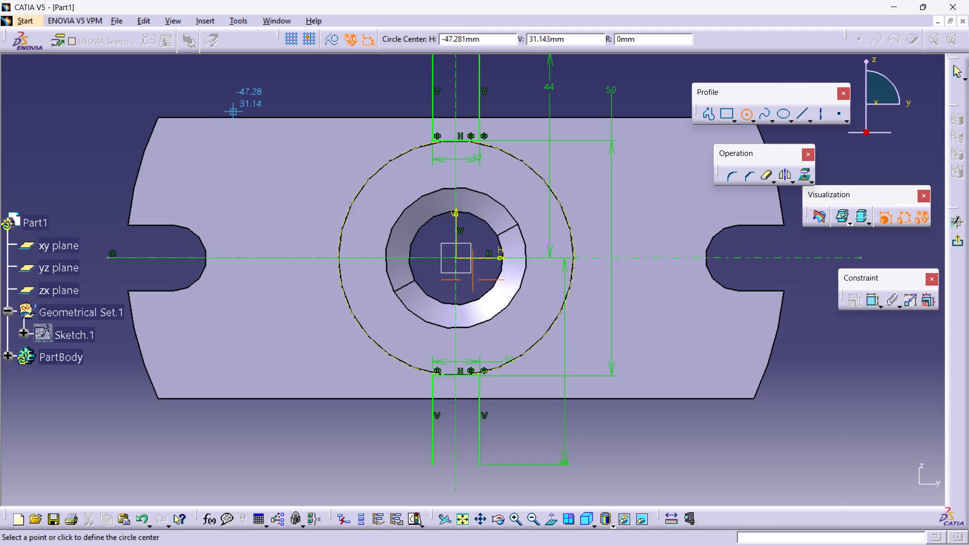
middle_drag(233, 177, 160, 459)
ctrl+middle_drag(317, 189, 317, 258)
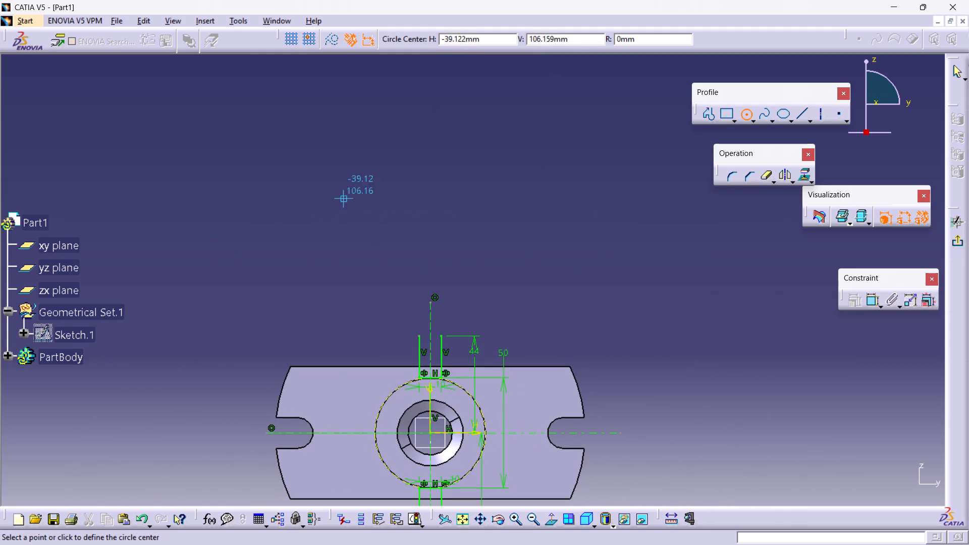
click(344, 197)
click(415, 191)
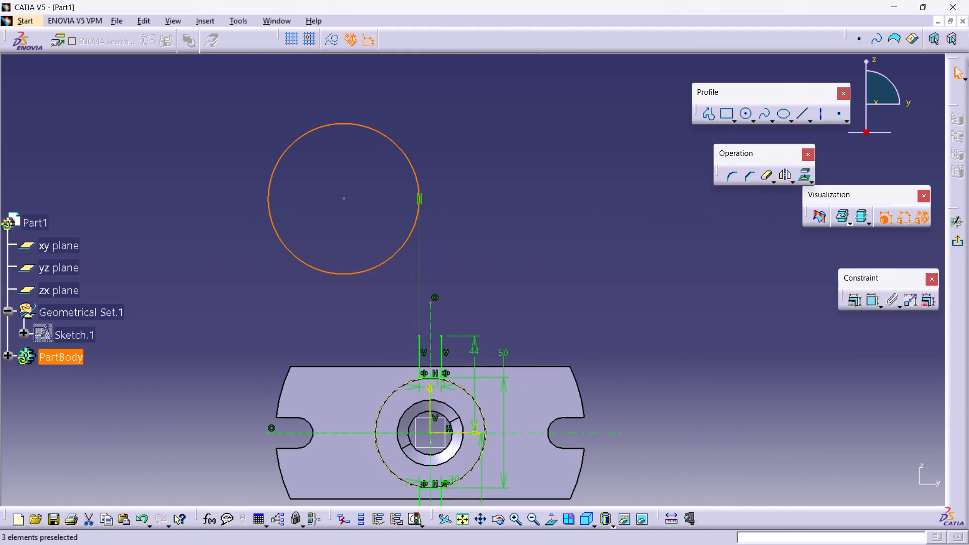
Dimension the new circle as a radius and set it to 73 mm.
click(871, 300)
click(600, 204)
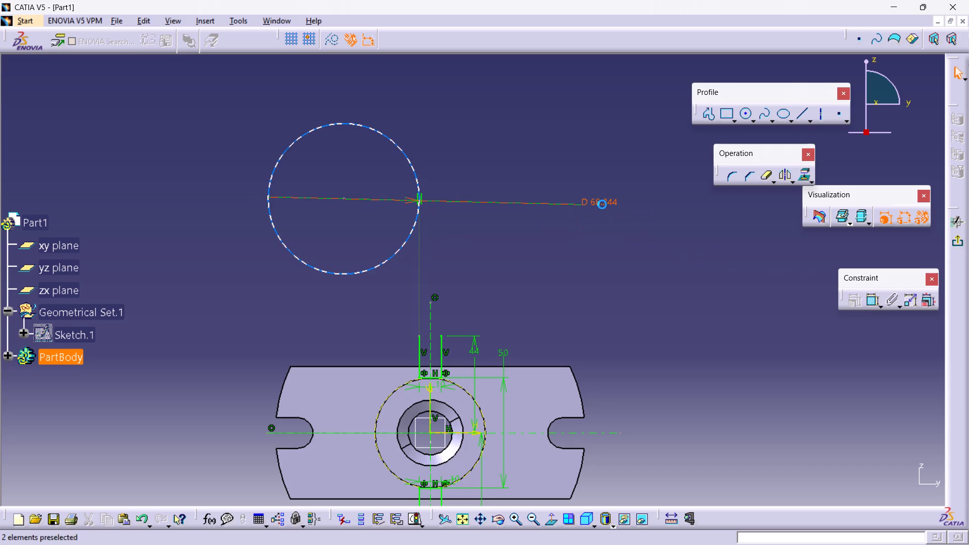
double_click(602, 204)
click(786, 455)
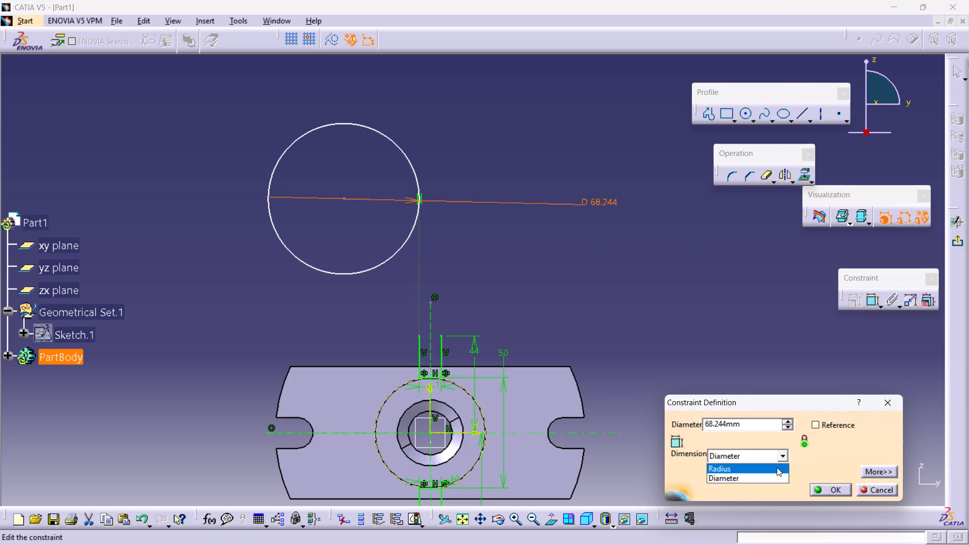
click(776, 467)
double_click(758, 422)
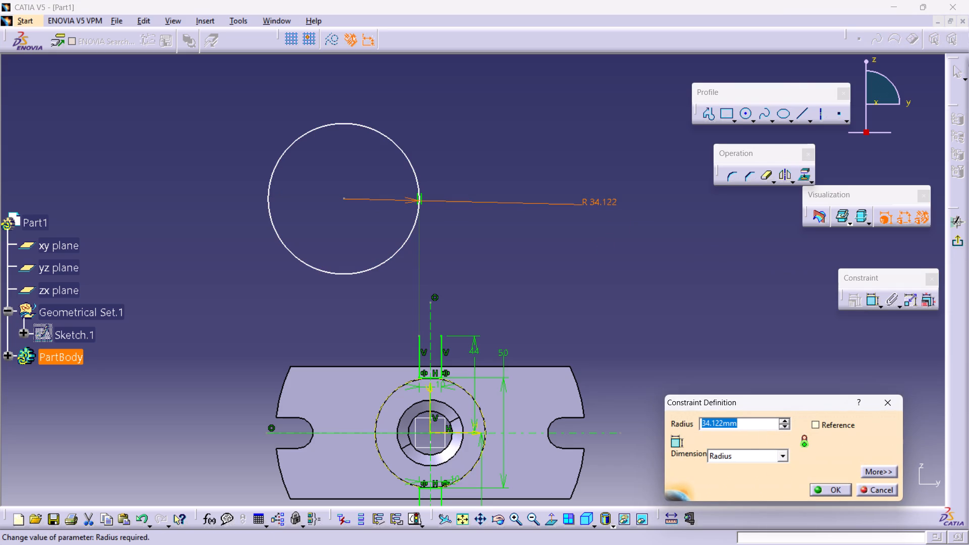
key(7)
key(3)
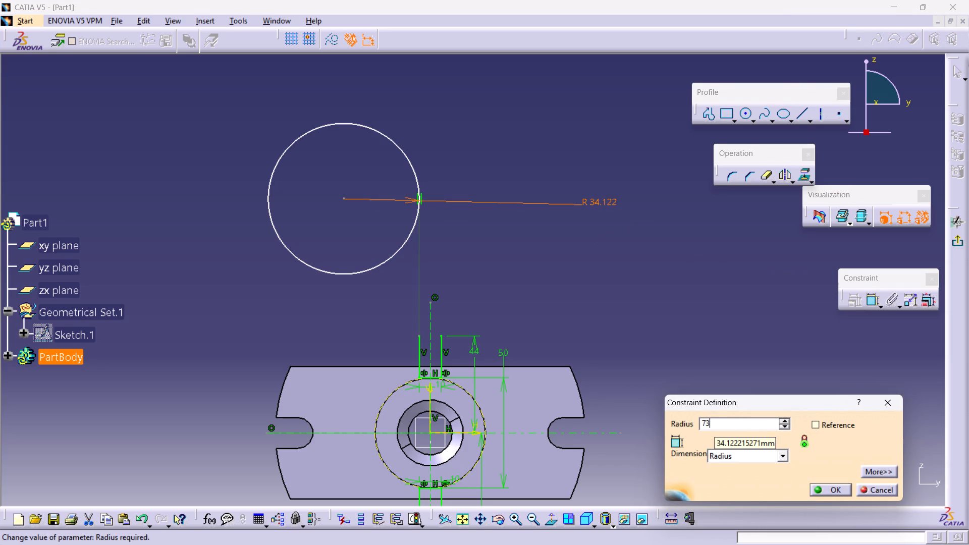
click(819, 489)
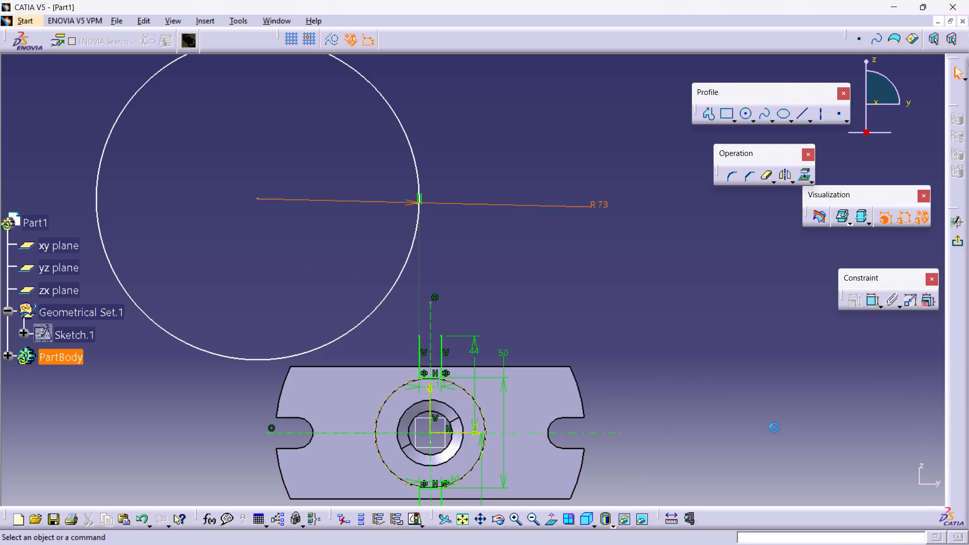
click(774, 427)
Delete the tangency constraint between the 73 mm radius circle and the upper left-hand lug line.
middle_drag(549, 256, 571, 259)
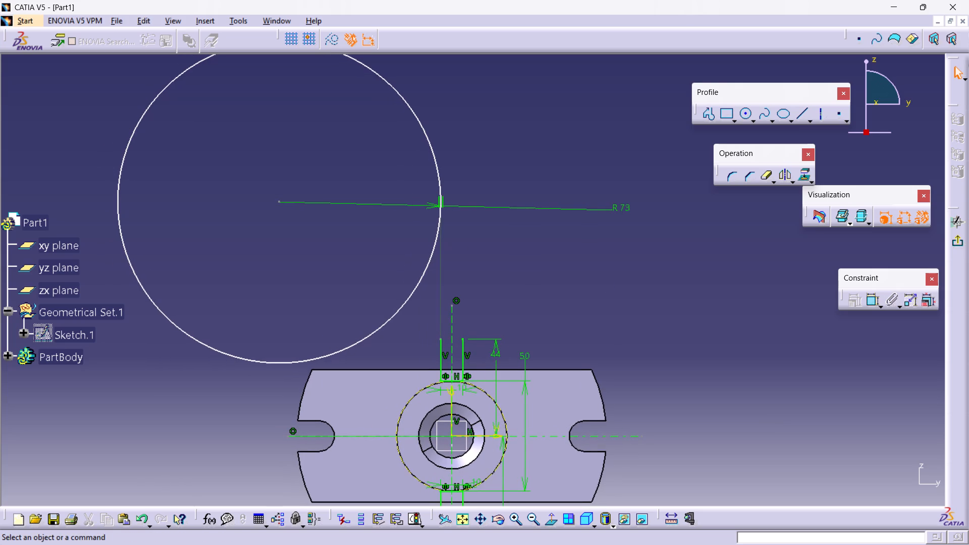
right_click(446, 197)
click(527, 370)
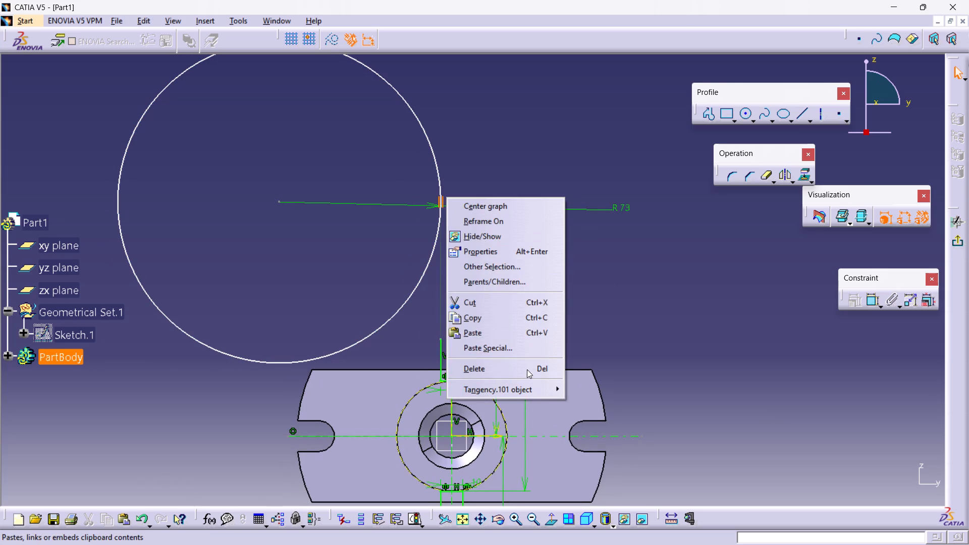
Move the large circle over the plate, with its centre right of the vertical axis and slightly below the horizontal axis.
drag(276, 203, 277, 201)
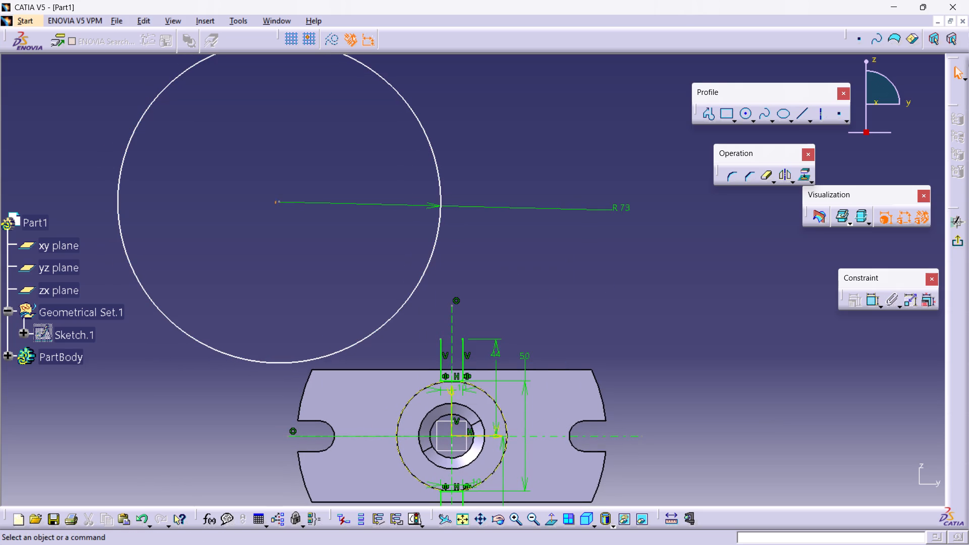
drag(277, 201, 366, 263)
drag(279, 200, 360, 255)
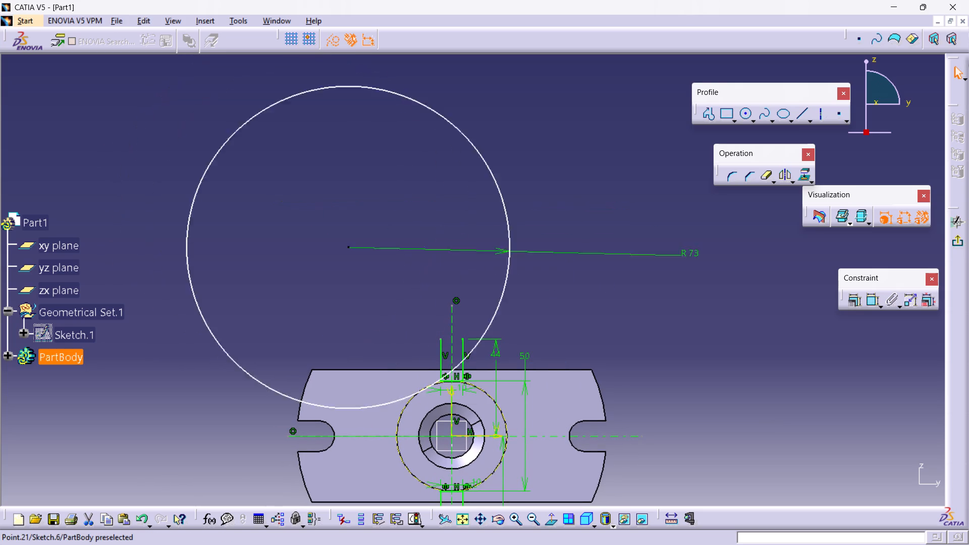
drag(360, 255, 525, 445)
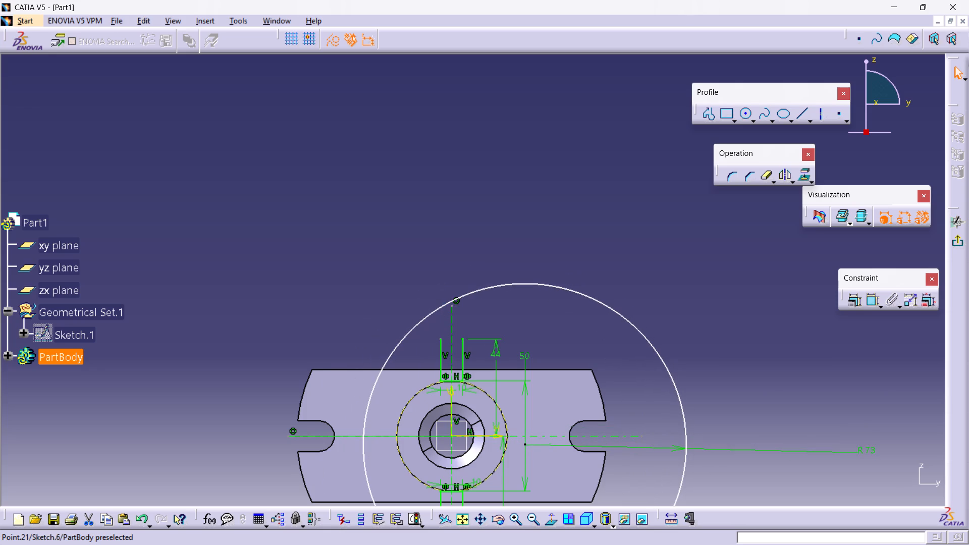
drag(525, 445, 530, 407)
middle_drag(524, 444, 555, 339)
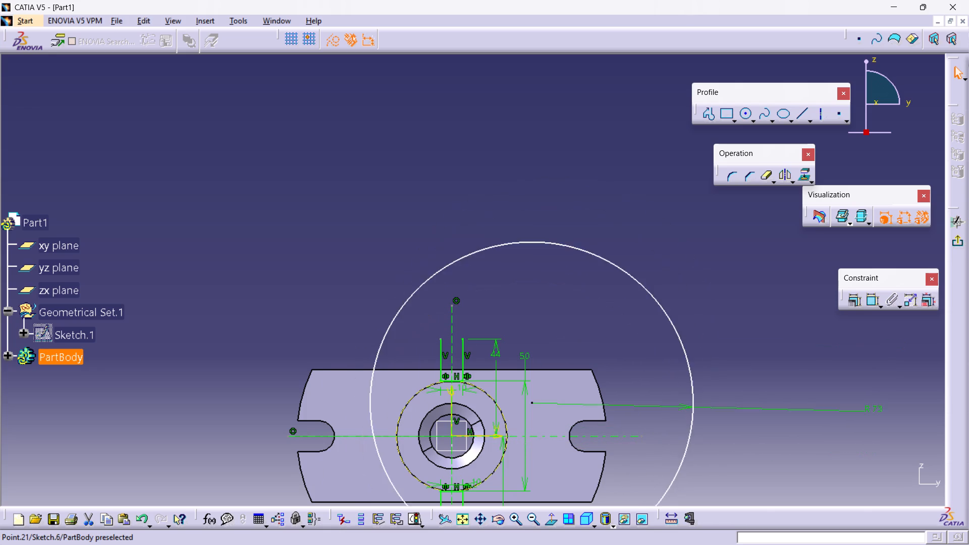
drag(530, 407, 520, 458)
middle_drag(535, 460, 561, 298)
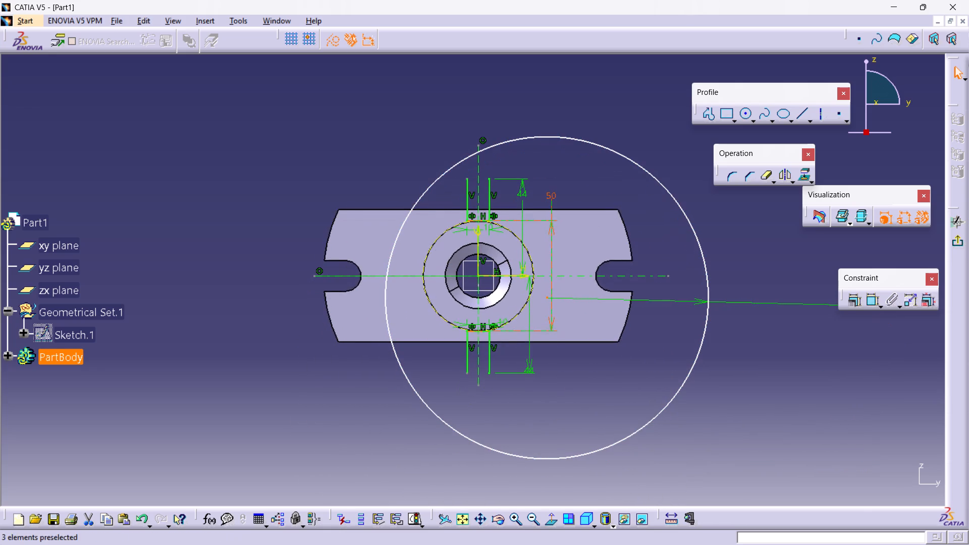
Make the upper left-hand lug line's outer endpoint coincident with the 73 mm radius circle.
click(466, 179)
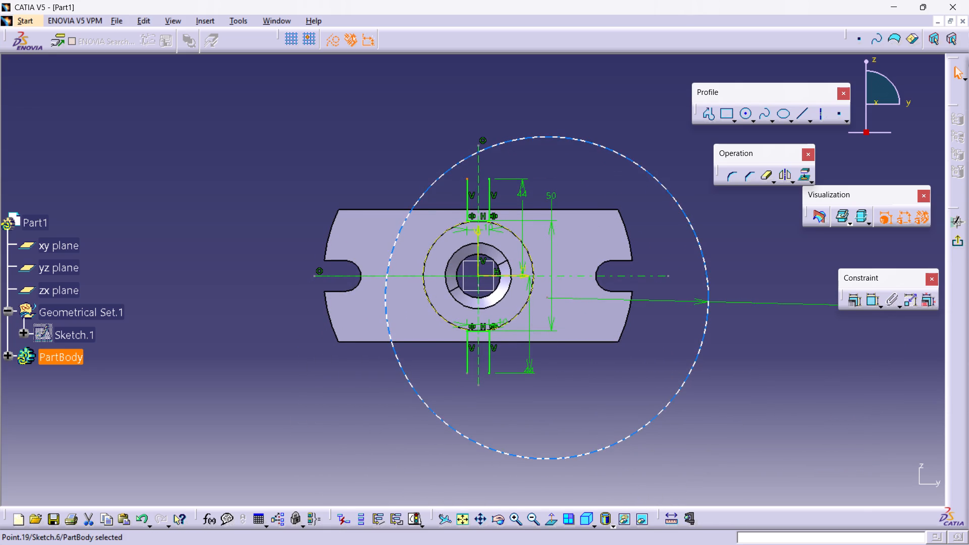
ctrl+click(466, 159)
click(848, 299)
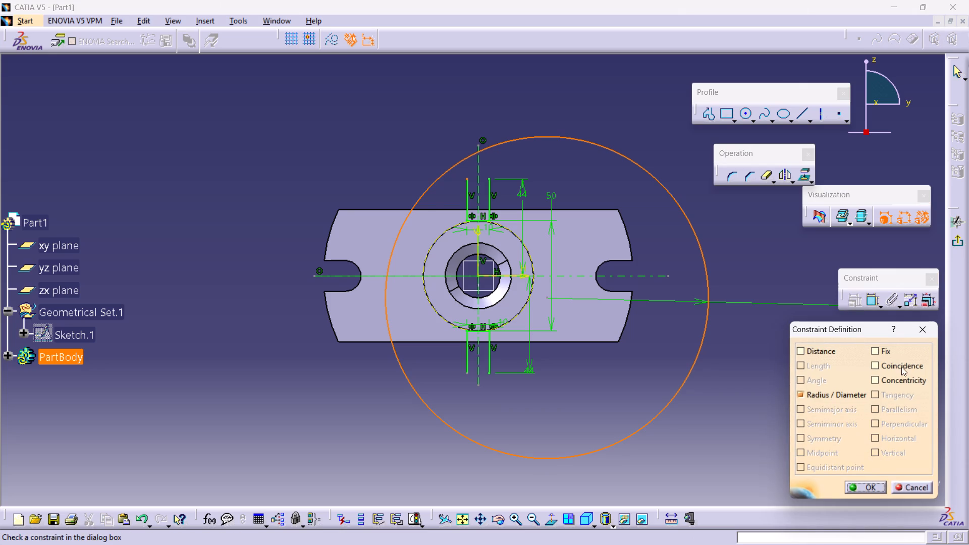
click(901, 365)
click(875, 482)
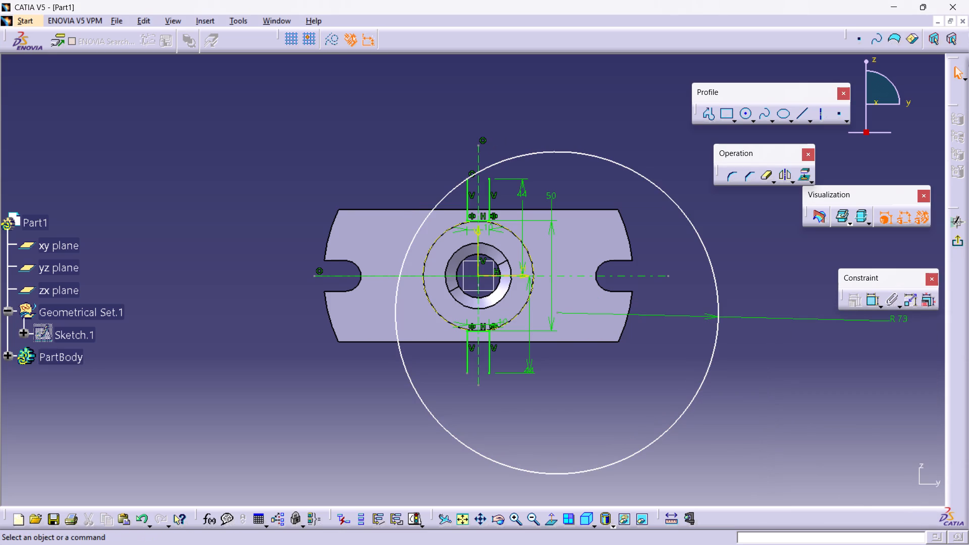
Make the lower left-hand lug line's outer endpoint coincident with the 73 mm radius circle.
click(466, 373)
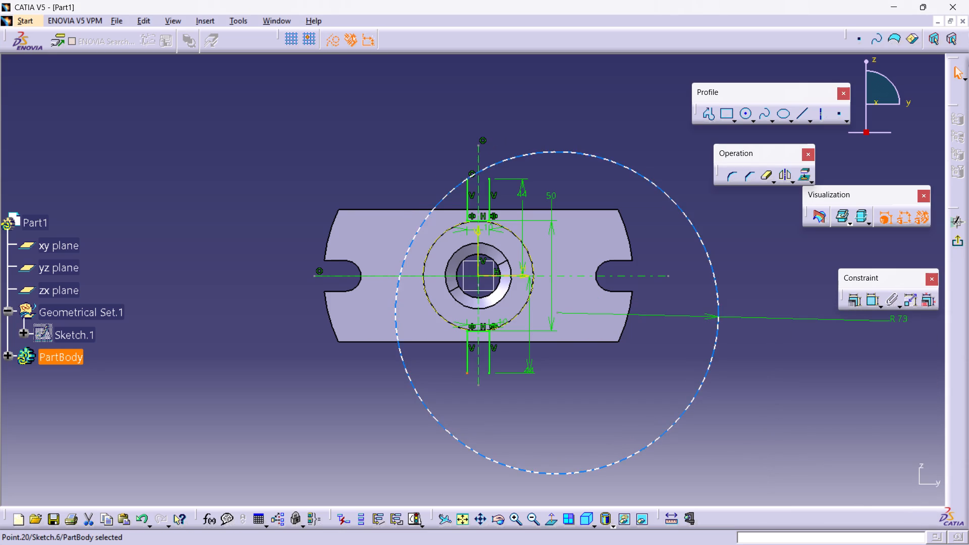
ctrl+click(442, 423)
click(852, 297)
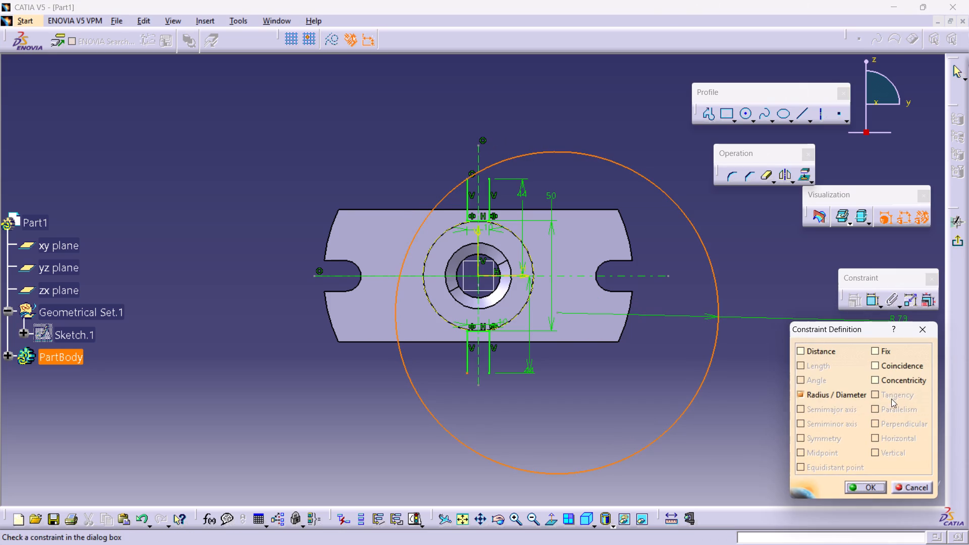
click(897, 364)
click(867, 485)
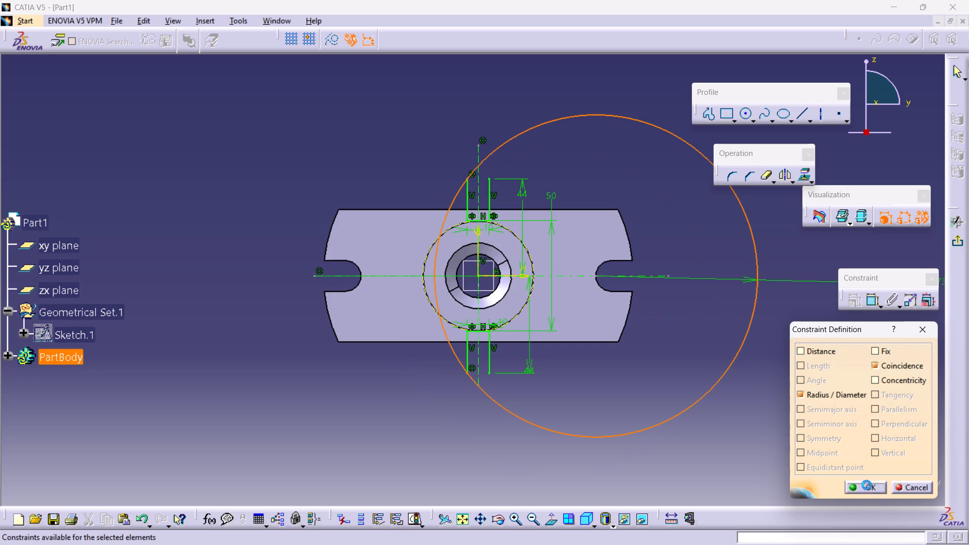
click(801, 441)
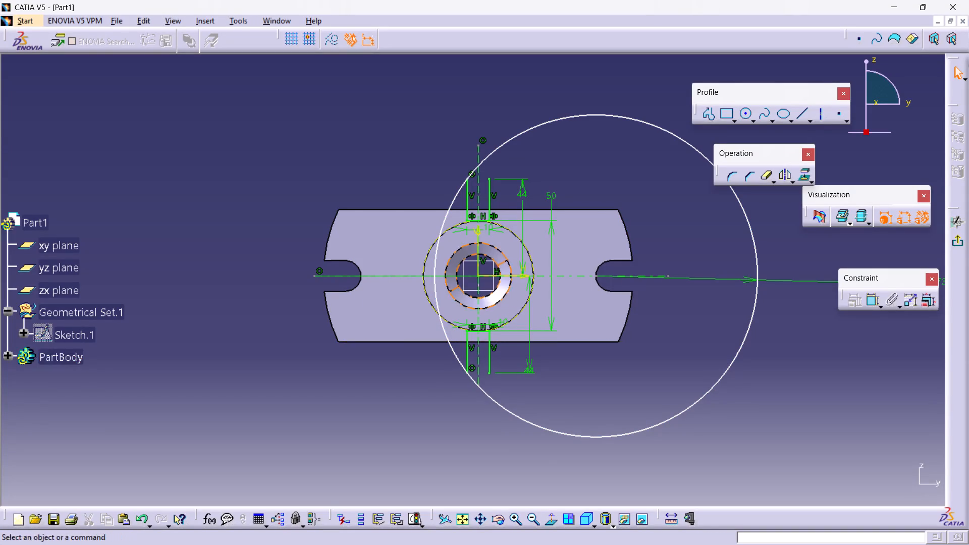
Draw two short lines crossing the large circle near its top and bottom, the upper one slanted and the lower one vertical.
double_click(800, 114)
click(581, 102)
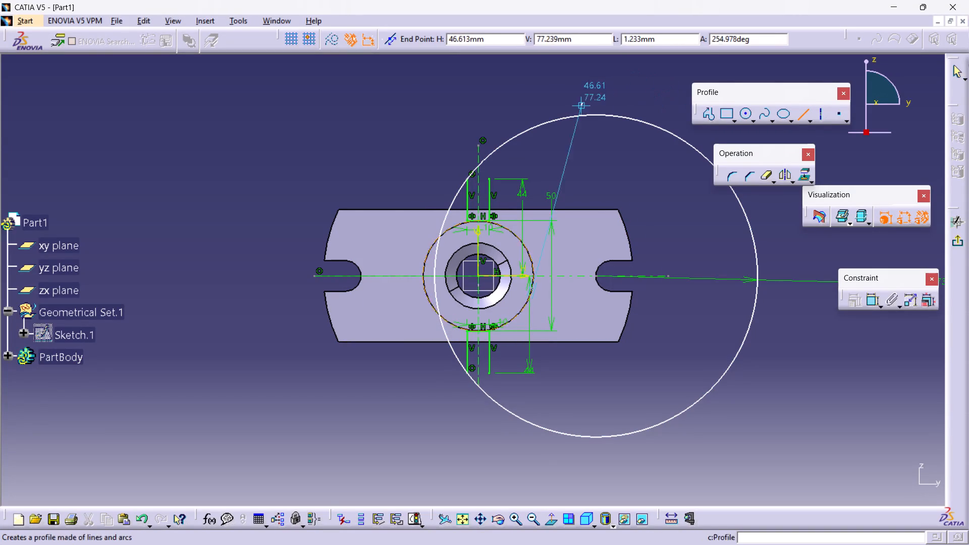
click(590, 123)
click(586, 418)
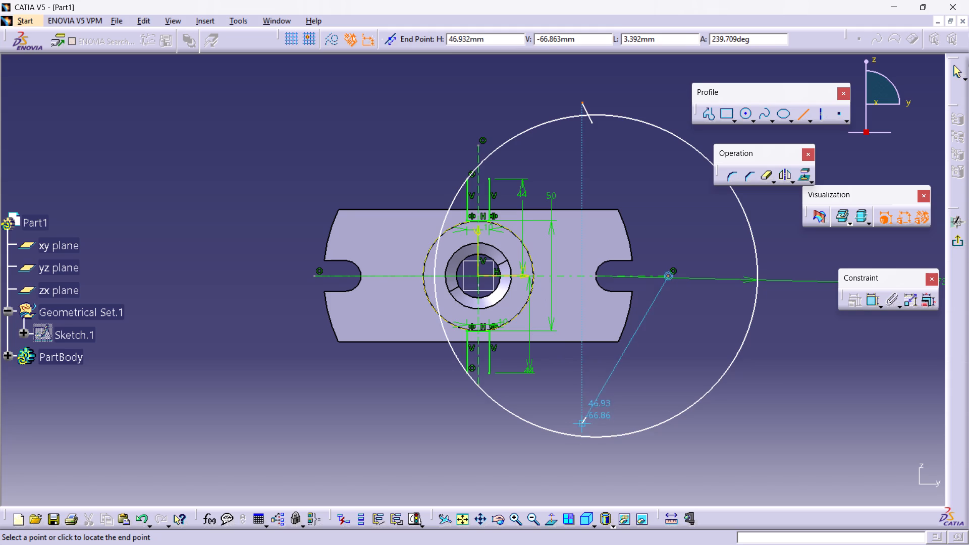
click(585, 449)
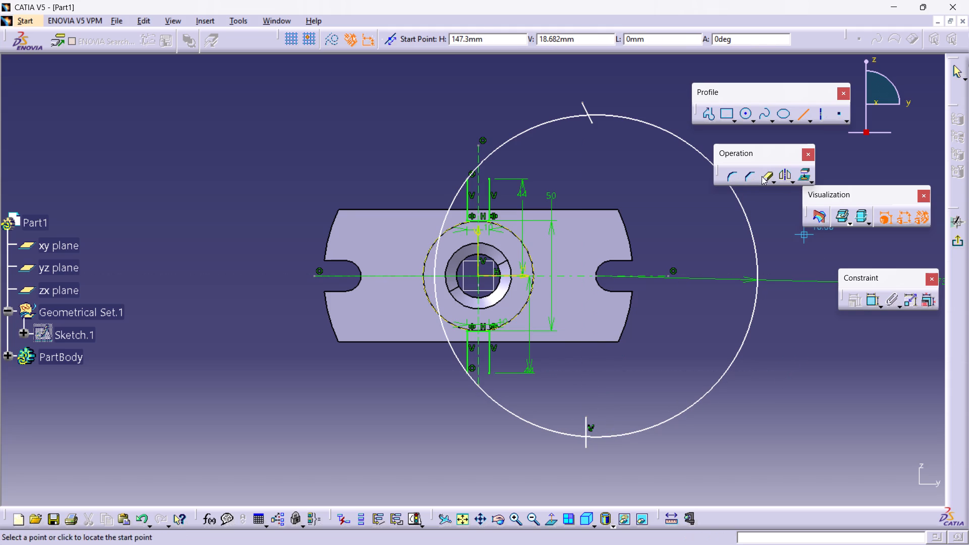
Quick Trim the large circle's lower and upper arcs between the short crossing lines and the left-hand lug ends.
double_click(766, 175)
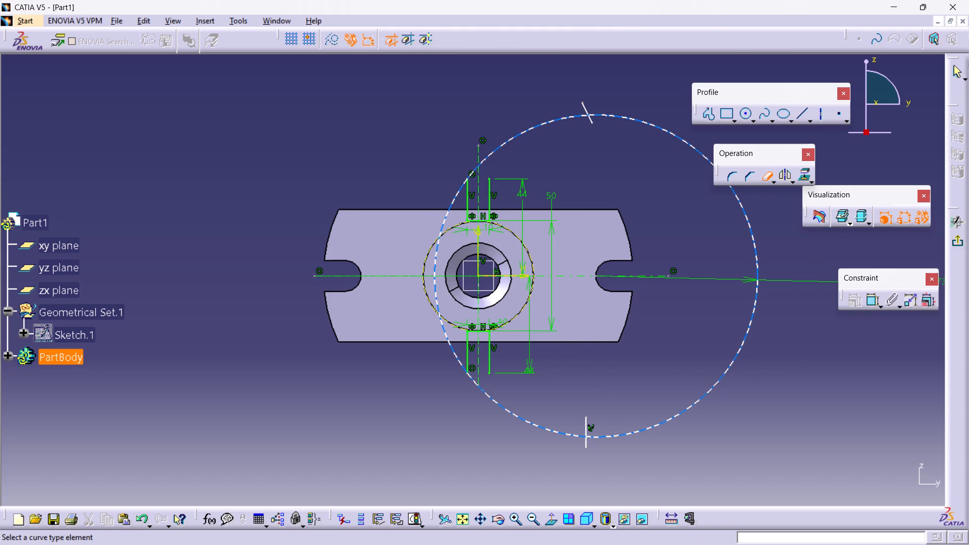
click(552, 431)
click(507, 139)
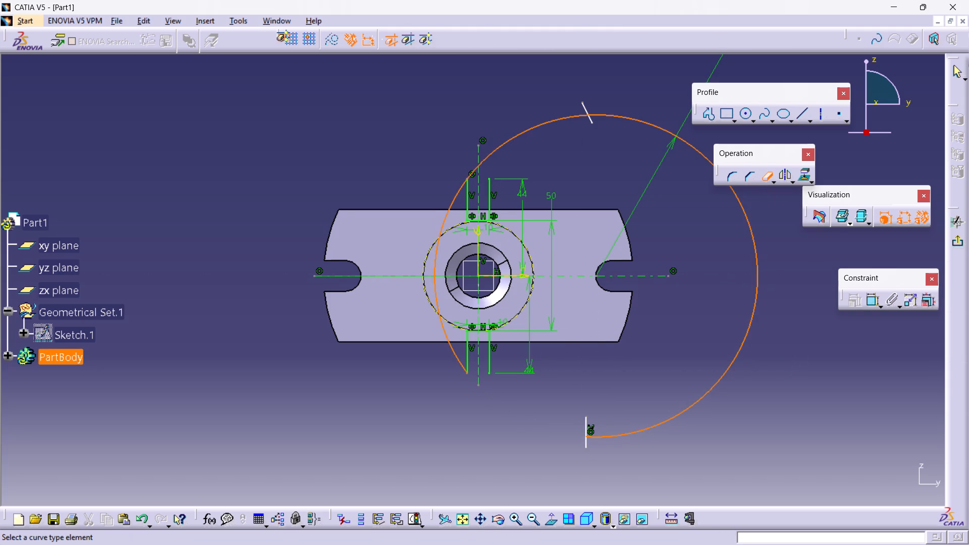
middle_drag(672, 353, 659, 349)
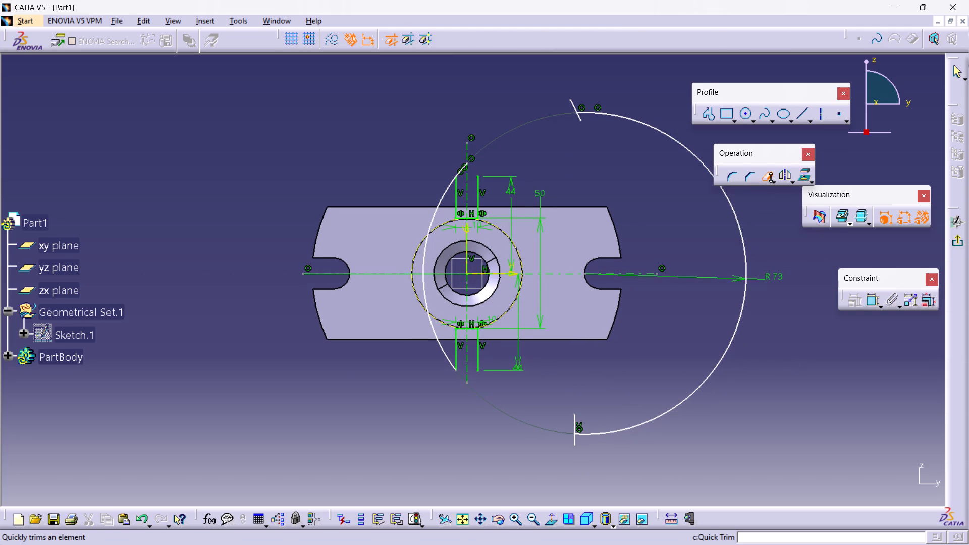
Quick Trim away all remaining pieces of the two short crossing lines at the top and bottom of the large circle.
click(576, 107)
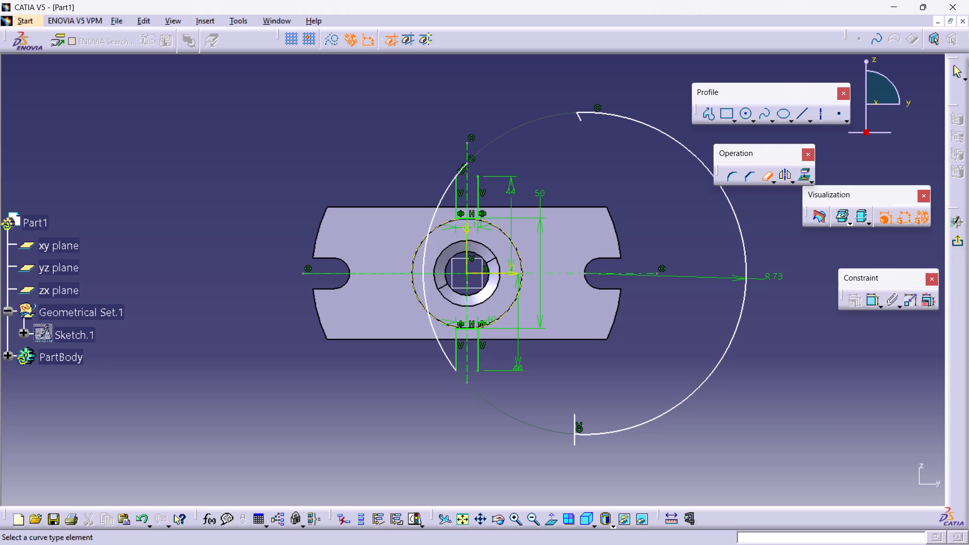
click(576, 420)
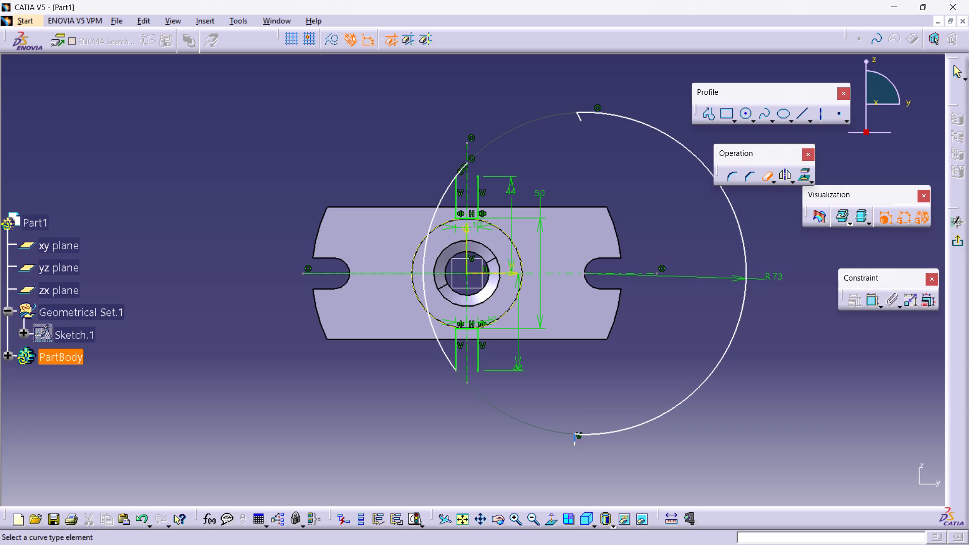
click(574, 441)
click(577, 114)
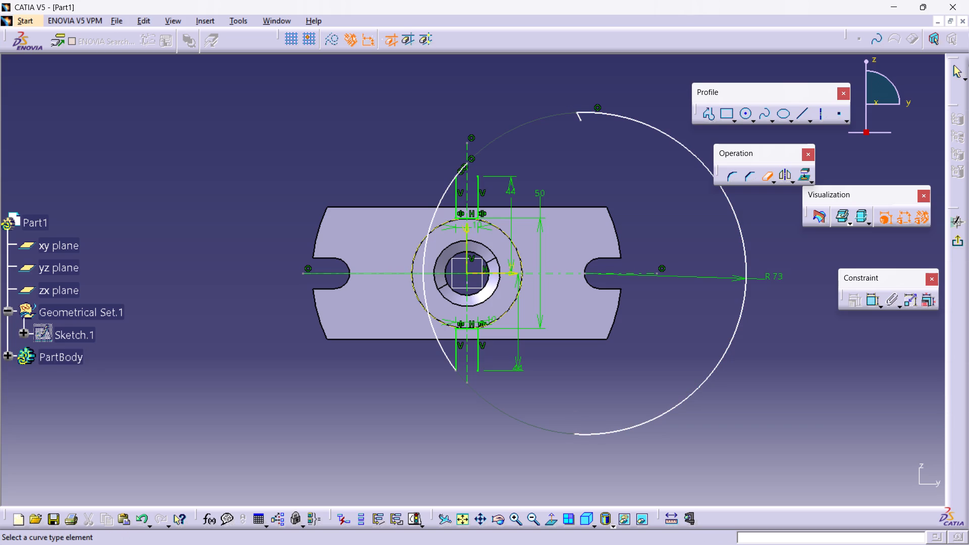
click(582, 117)
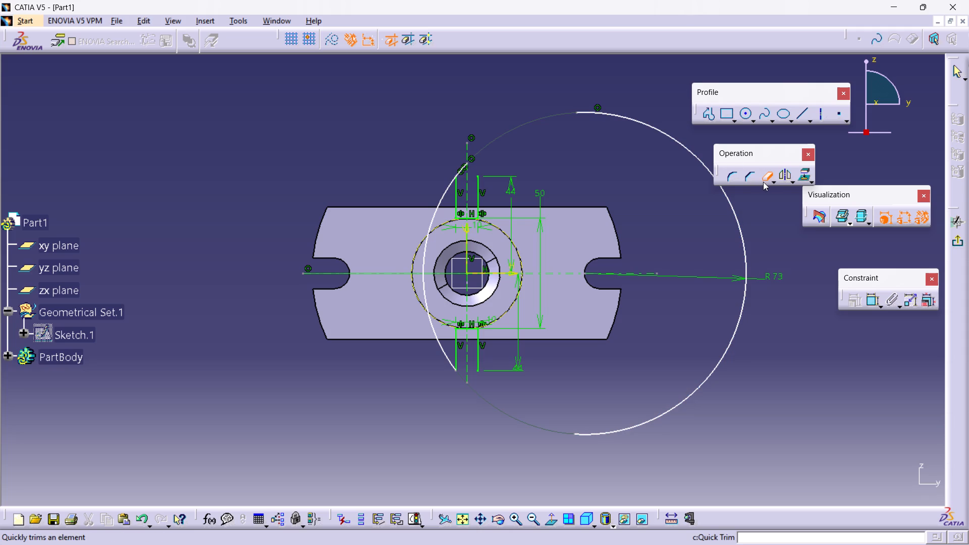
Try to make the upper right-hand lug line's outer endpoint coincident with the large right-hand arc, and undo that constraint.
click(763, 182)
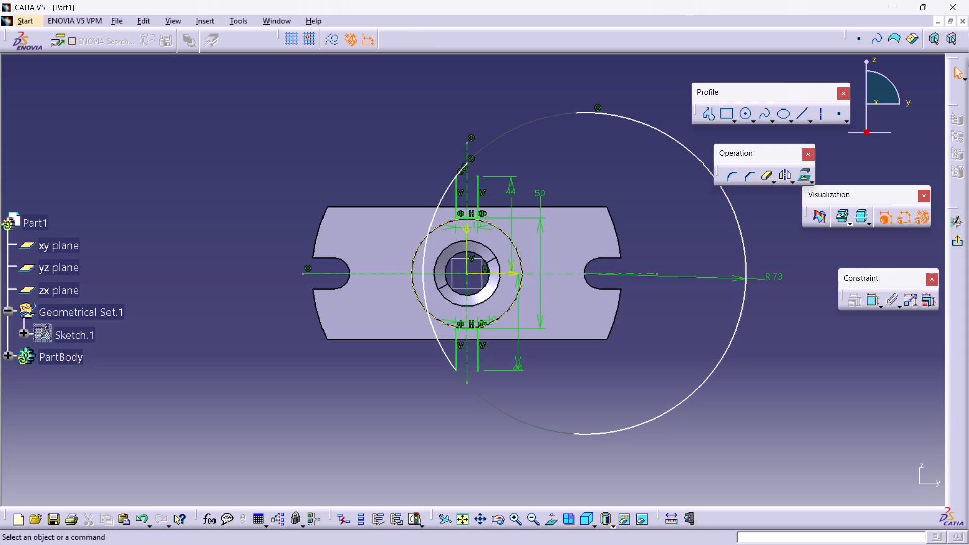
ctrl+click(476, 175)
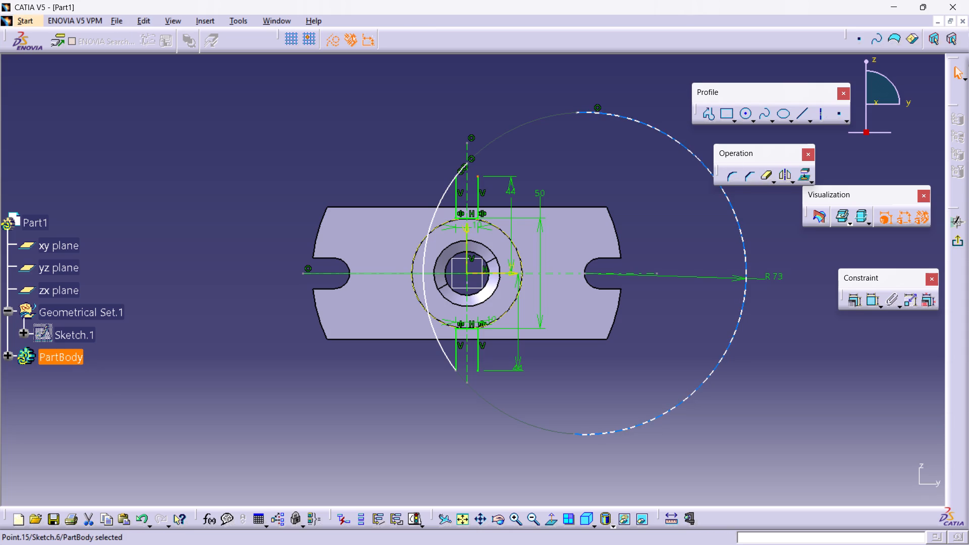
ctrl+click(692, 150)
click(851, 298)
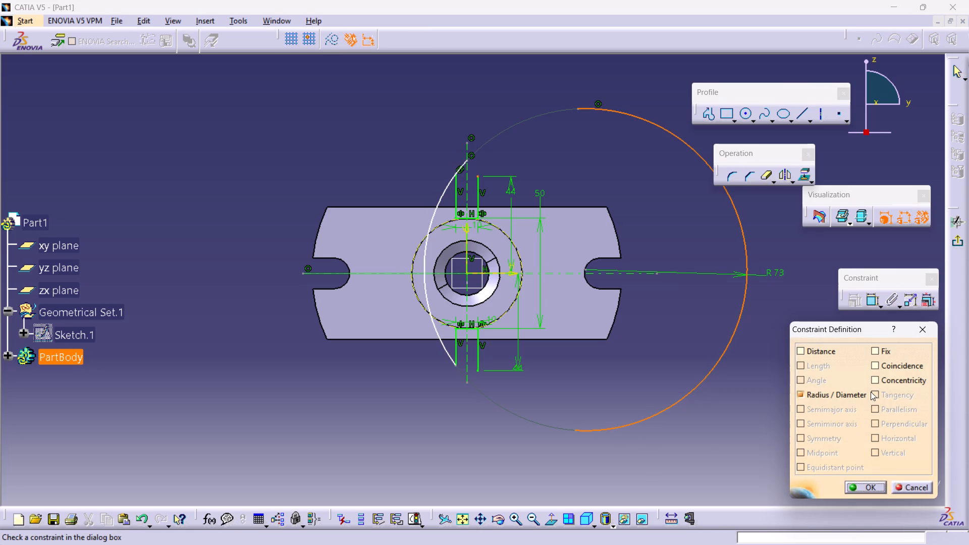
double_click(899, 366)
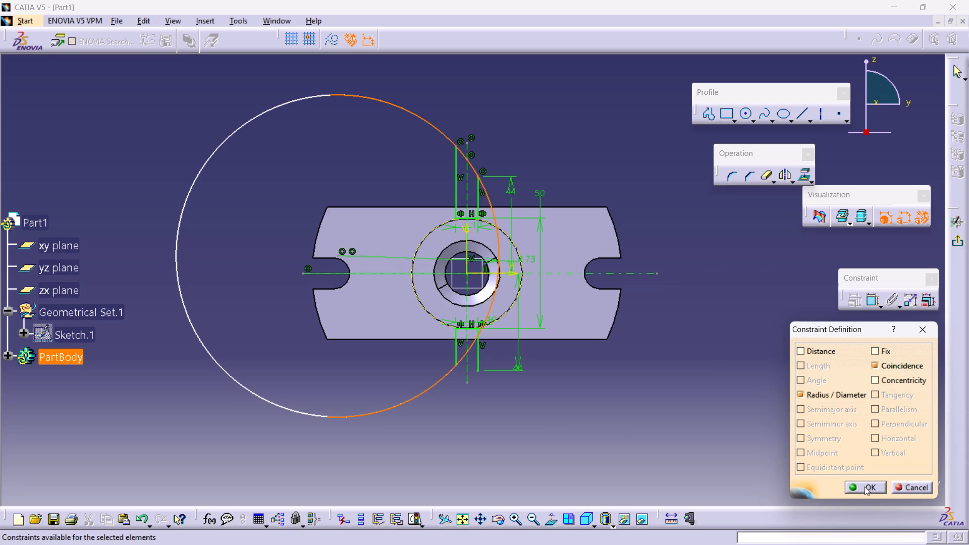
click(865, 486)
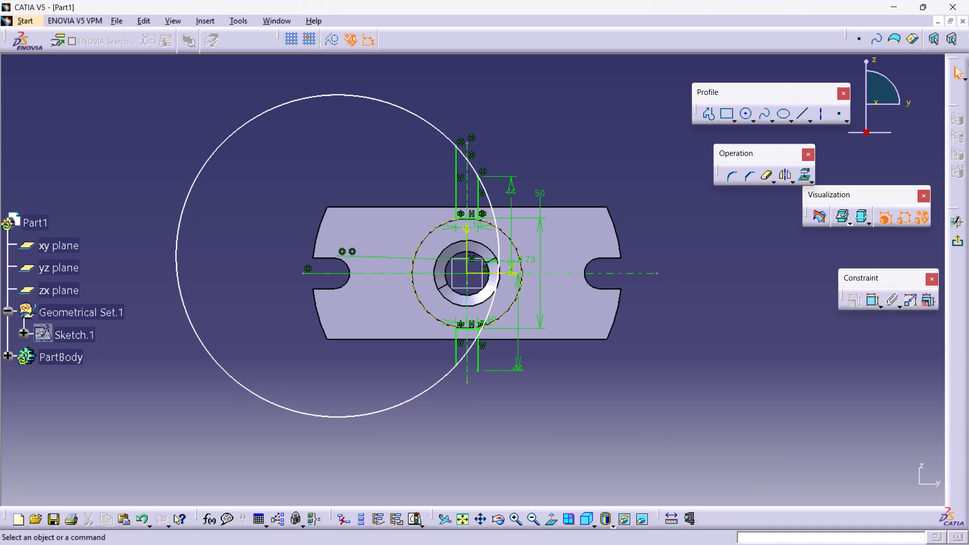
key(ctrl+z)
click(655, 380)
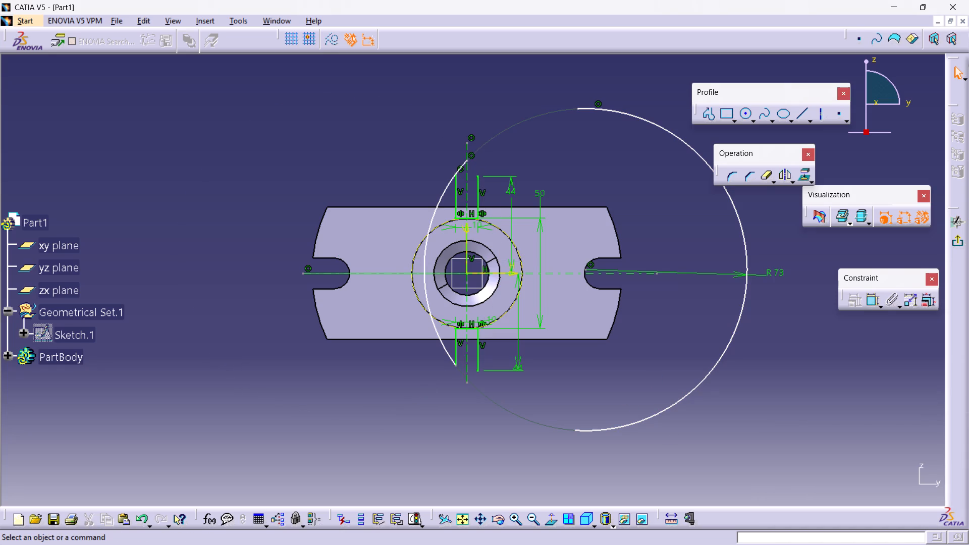
Delete the large right-hand arc left over from the 73 mm radius circle.
right_click(531, 421)
right_click(531, 421)
right_click(711, 371)
click(720, 344)
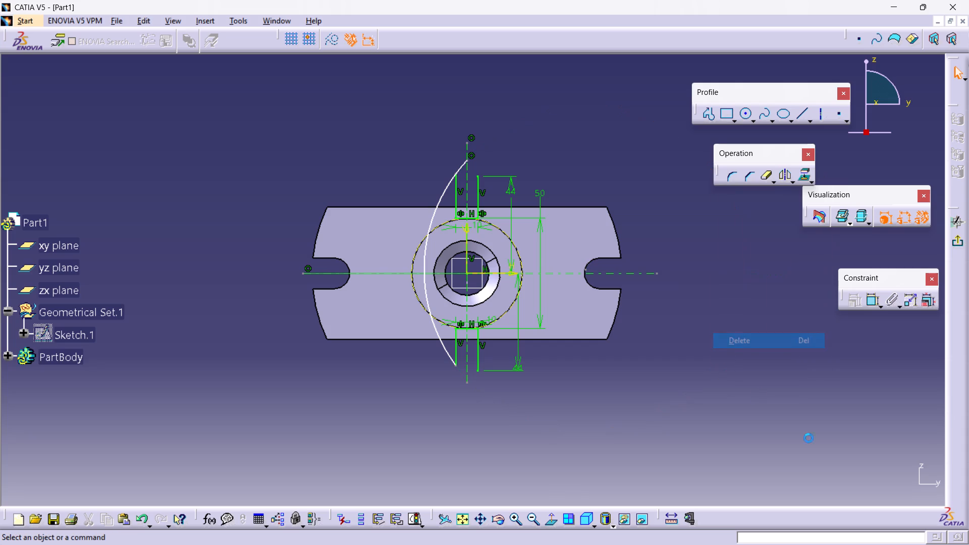
click(809, 438)
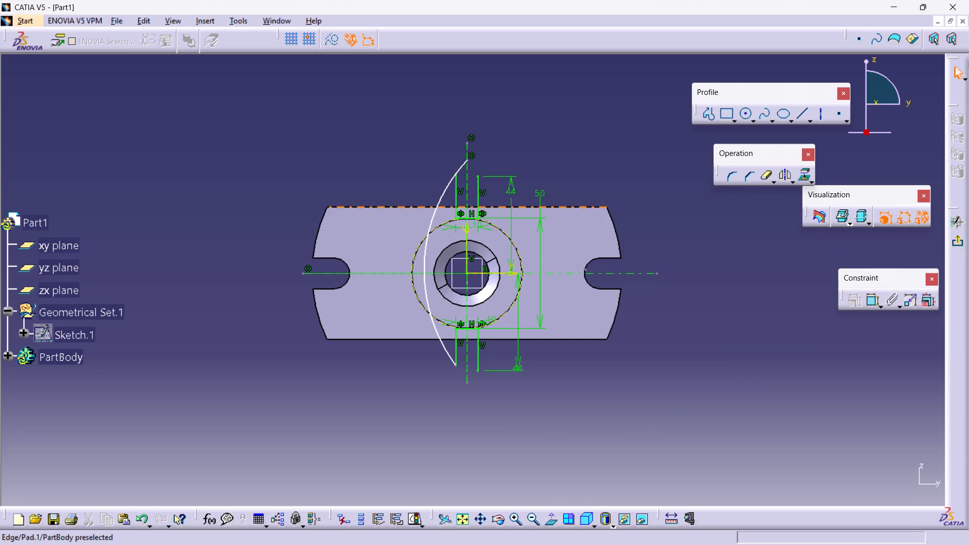
Quick Trim the left-hand arc's upper overhang beyond the end of the upper left-hand lug line.
click(767, 178)
click(459, 168)
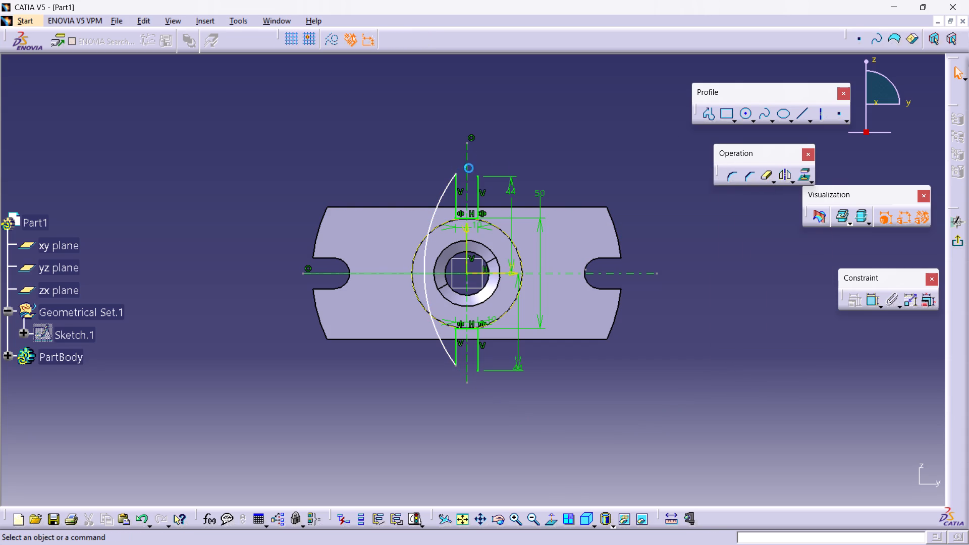
click(588, 163)
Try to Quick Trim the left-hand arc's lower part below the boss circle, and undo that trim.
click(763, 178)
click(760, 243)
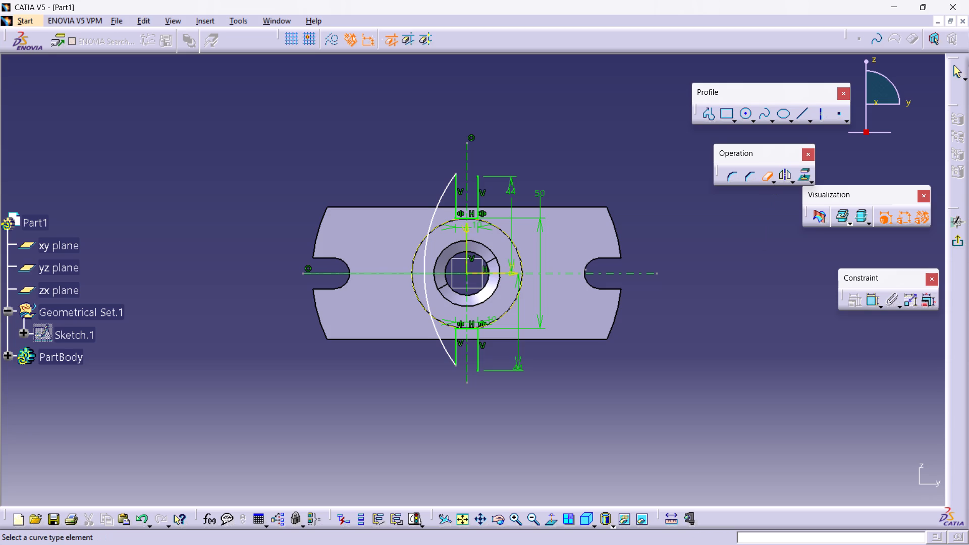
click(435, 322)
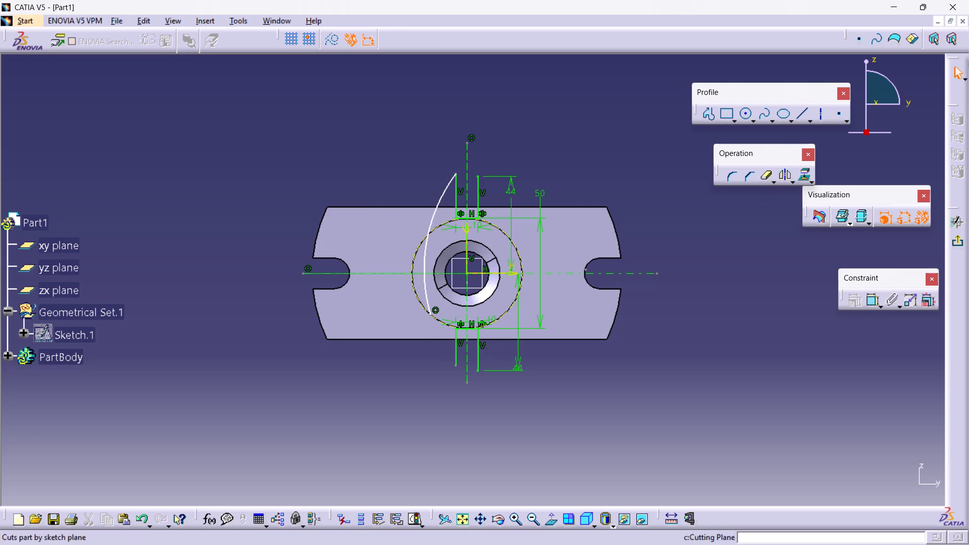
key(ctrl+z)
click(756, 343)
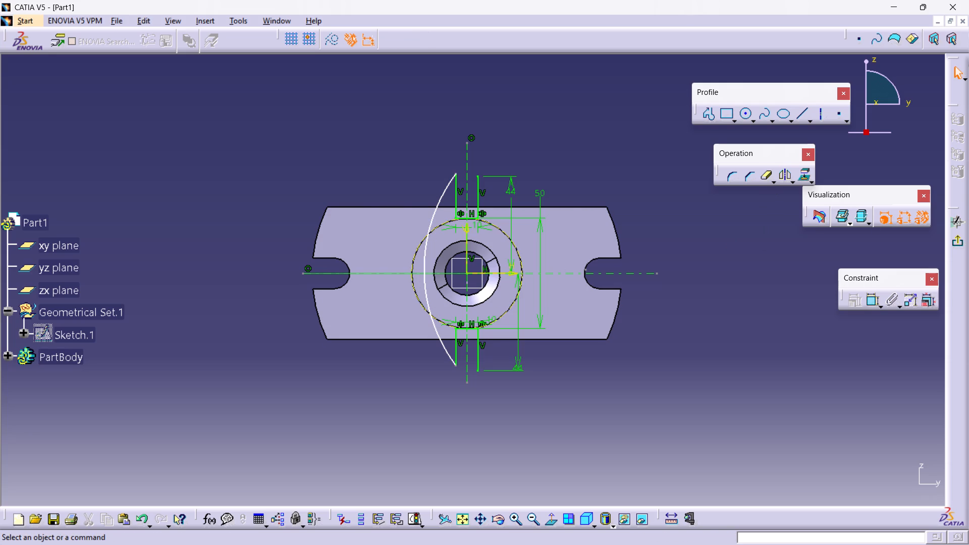
Mirror the trimmed left-hand arc about the sketch's vertical centreline.
click(441, 339)
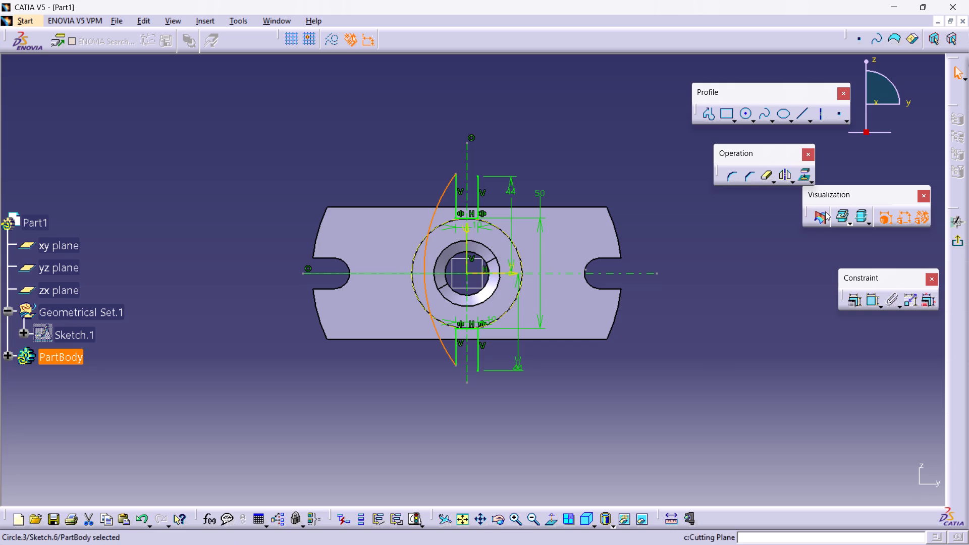
click(783, 175)
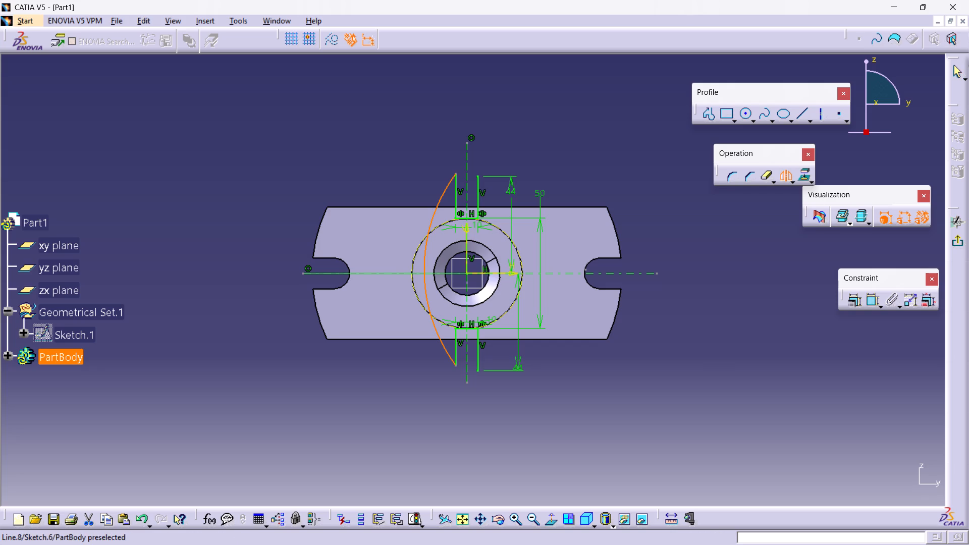
click(467, 176)
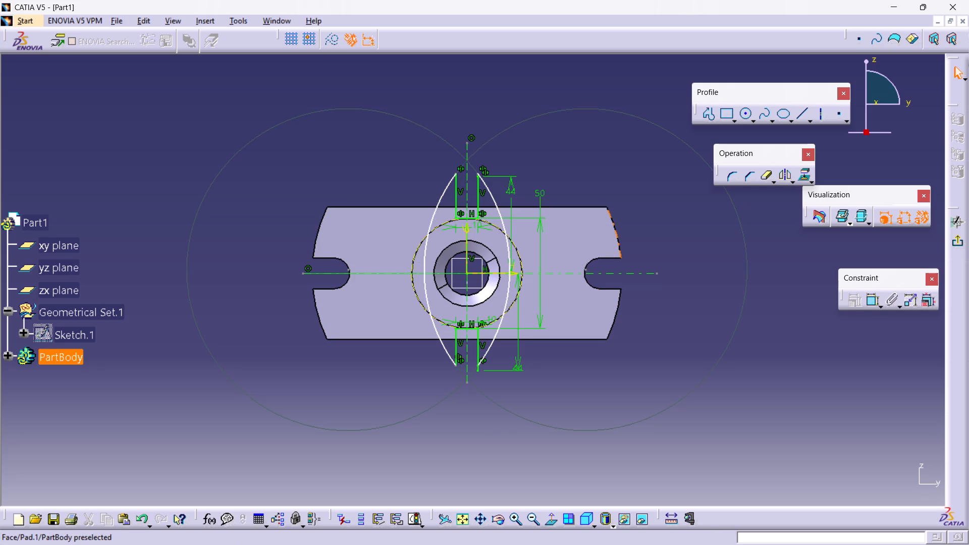
click(695, 342)
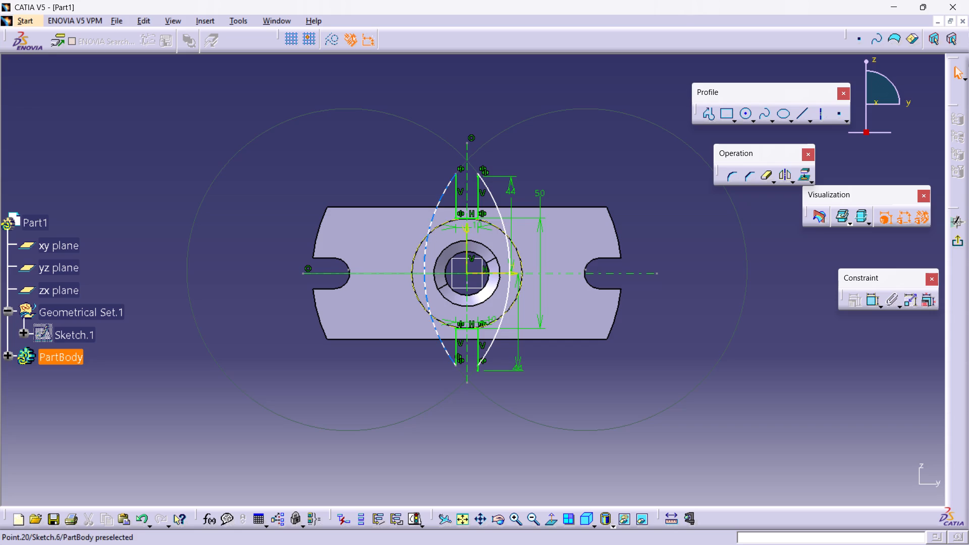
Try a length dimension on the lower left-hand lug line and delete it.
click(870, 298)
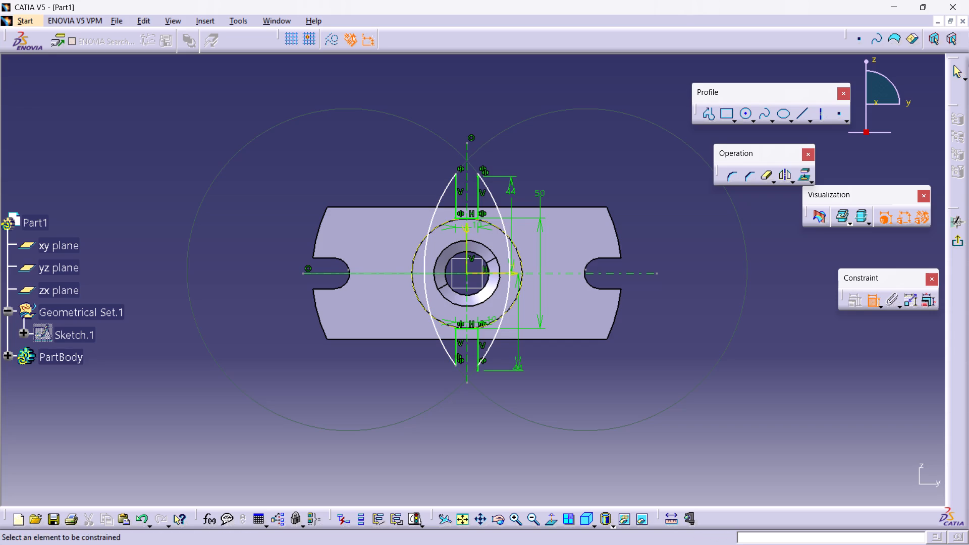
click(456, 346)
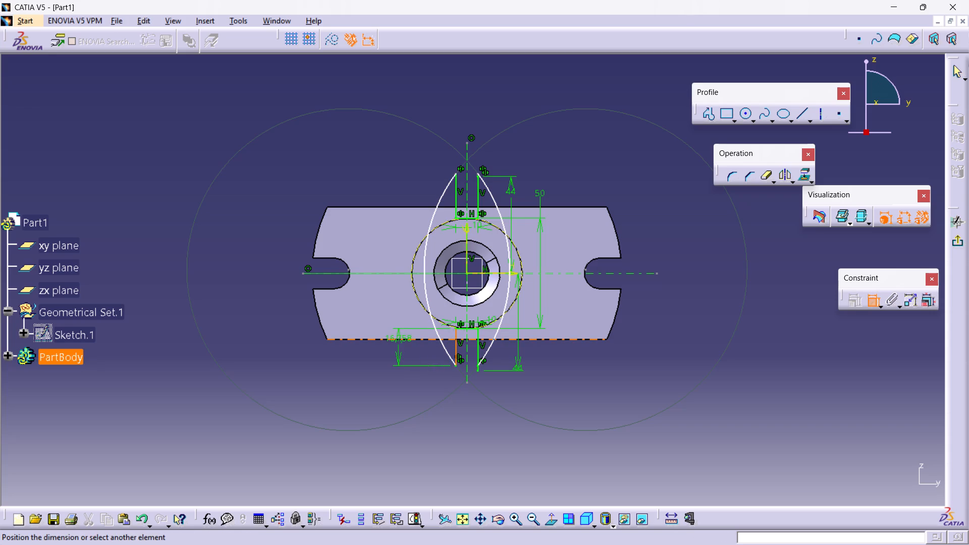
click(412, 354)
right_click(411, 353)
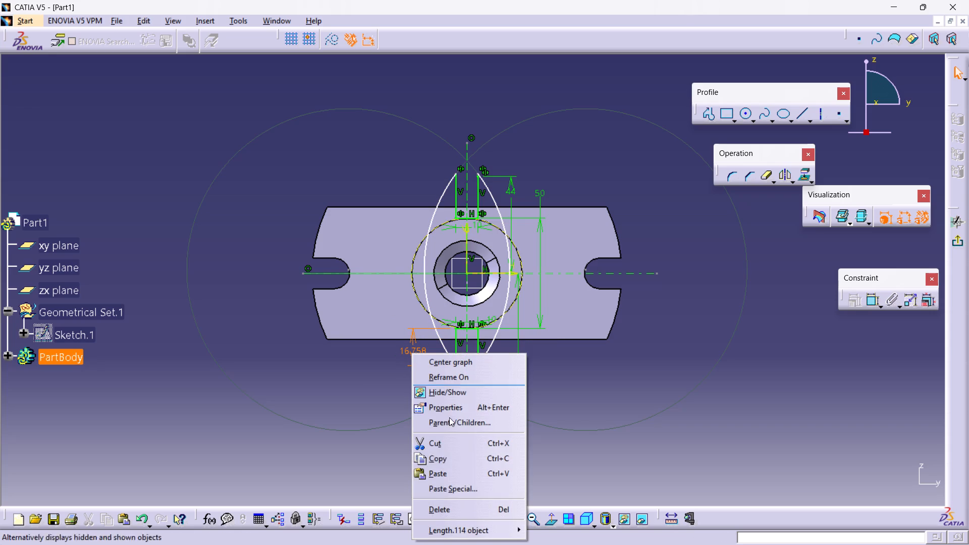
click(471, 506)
Dimension the lower left-hand lug line's outer endpoint from the horizontal centreline and set the distance to 44 mm.
double_click(870, 293)
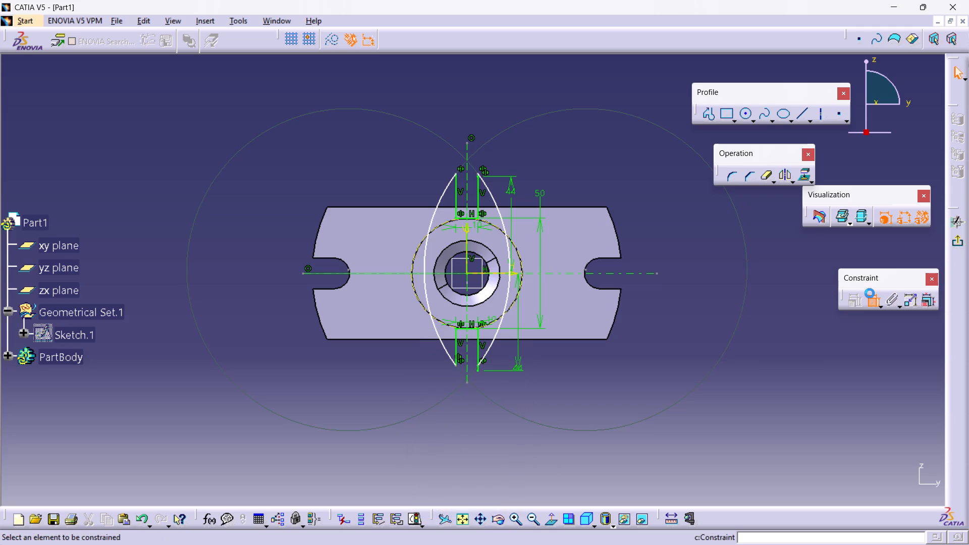
click(456, 365)
click(446, 271)
click(392, 345)
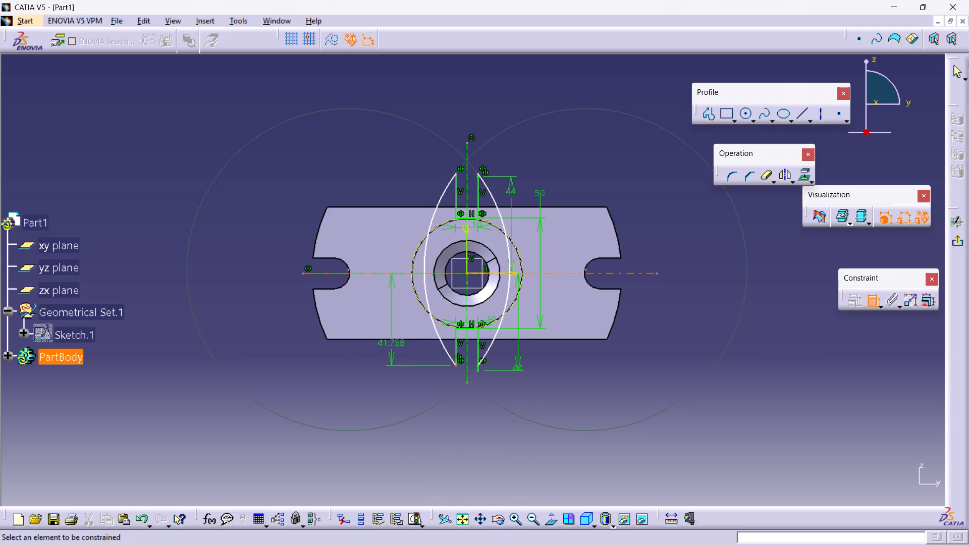
triple_click(396, 343)
click(396, 343)
text(44)
key(Return)
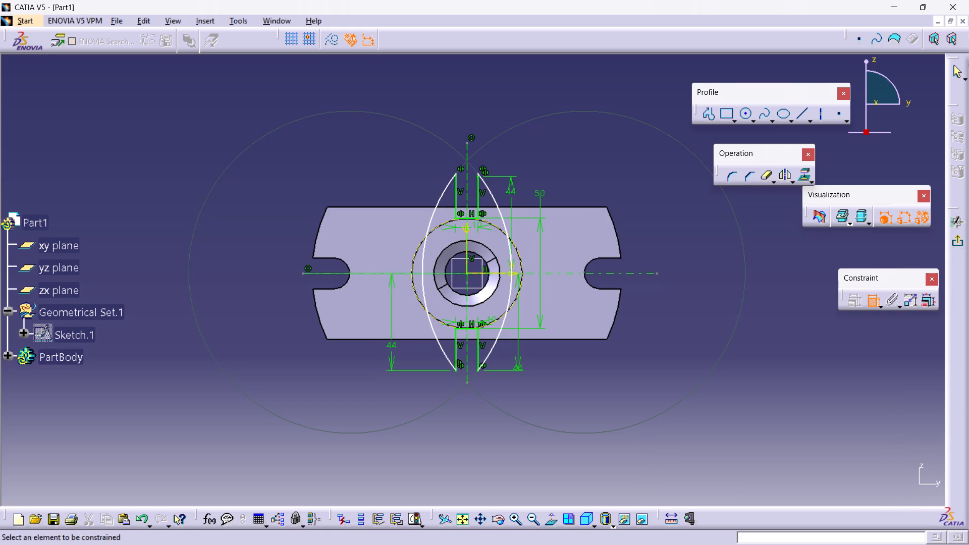
click(614, 184)
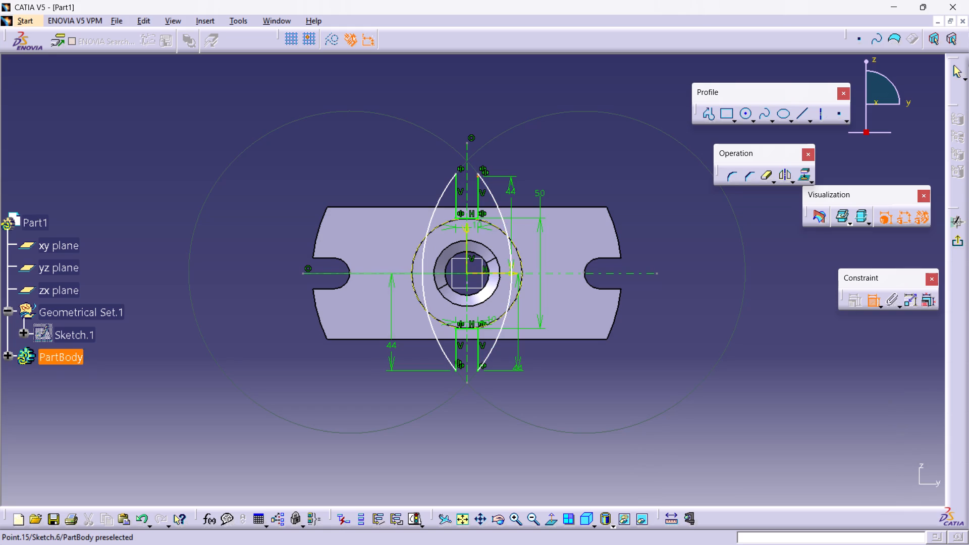
Make the upper right-hand lug line's outer endpoint coincident with the mirrored arc's upper endpoint.
ctrl+click(479, 179)
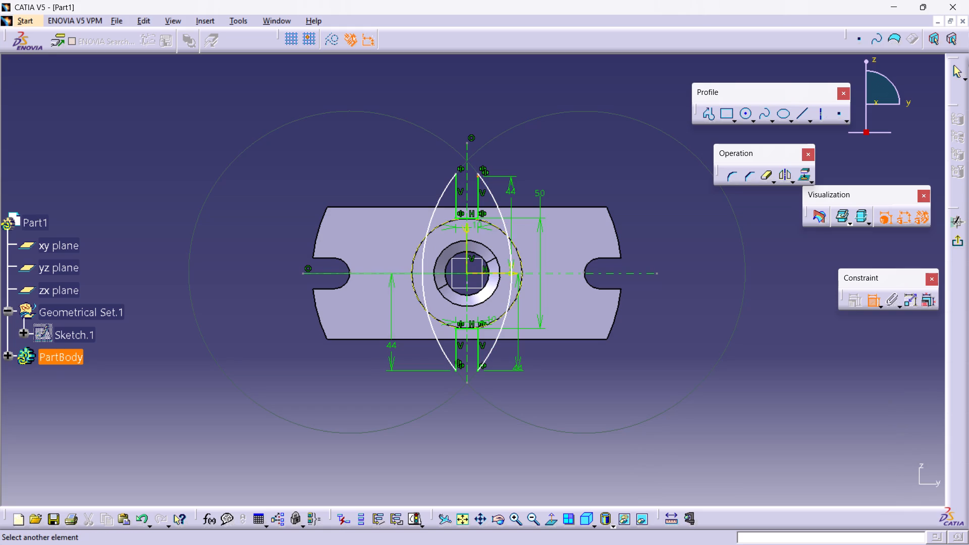
ctrl+click(478, 174)
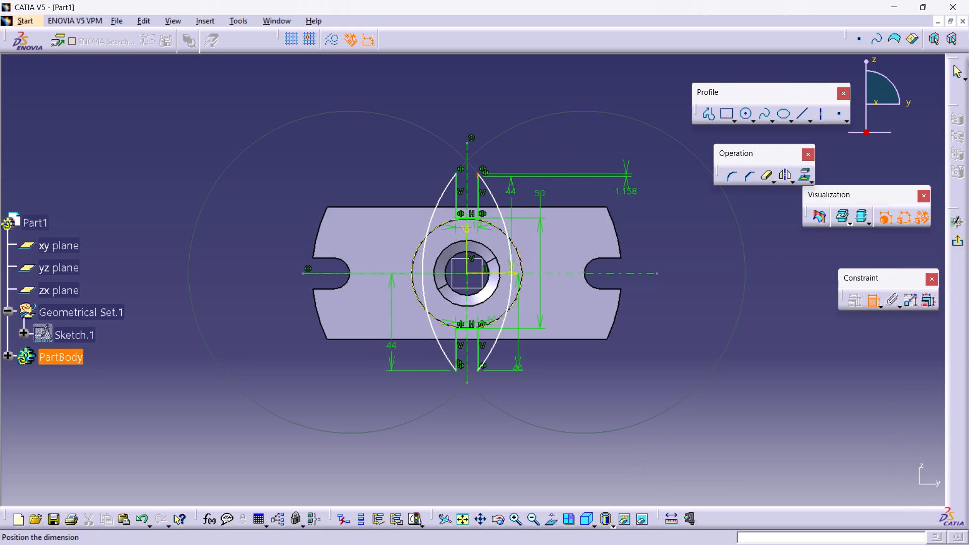
right_click(626, 193)
click(663, 286)
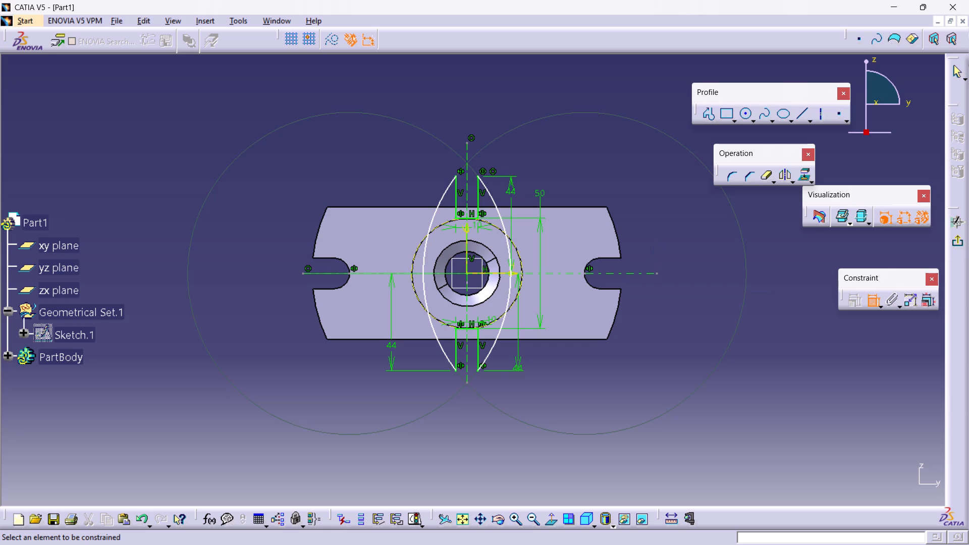
click(668, 230)
Examine the upper lug outline up close, checking where the two arcs meet the lug lines and boss circle.
ctrl+middle_drag(484, 205, 398, 154)
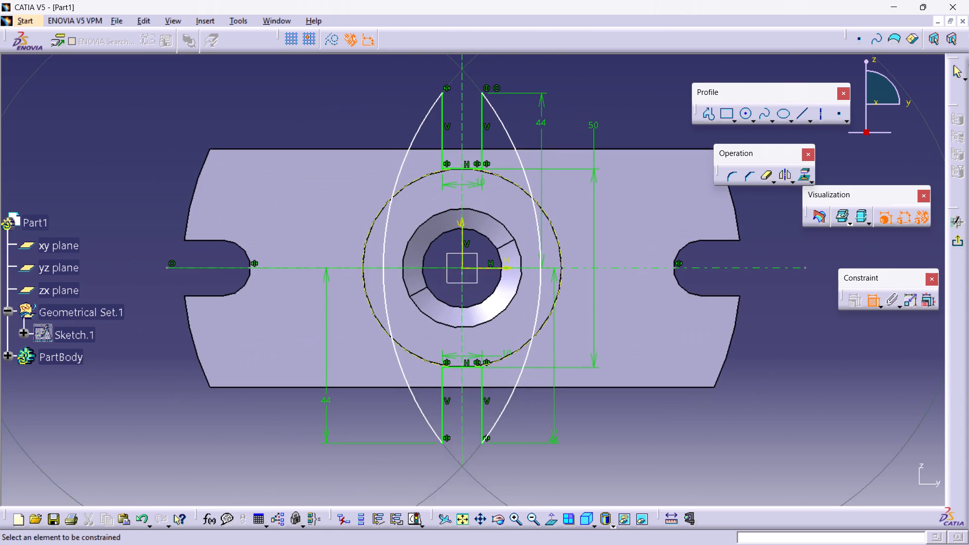
middle_drag(416, 115, 395, 219)
ctrl+click(426, 223)
ctrl+middle_drag(434, 219, 360, 175)
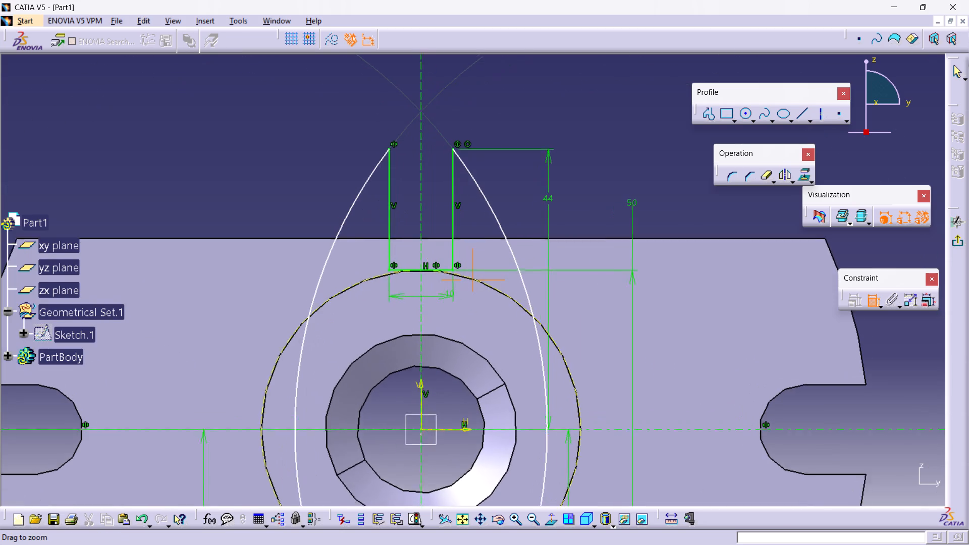
ctrl+middle_drag(360, 175, 359, 174)
ctrl+middle_drag(403, 158, 330, 142)
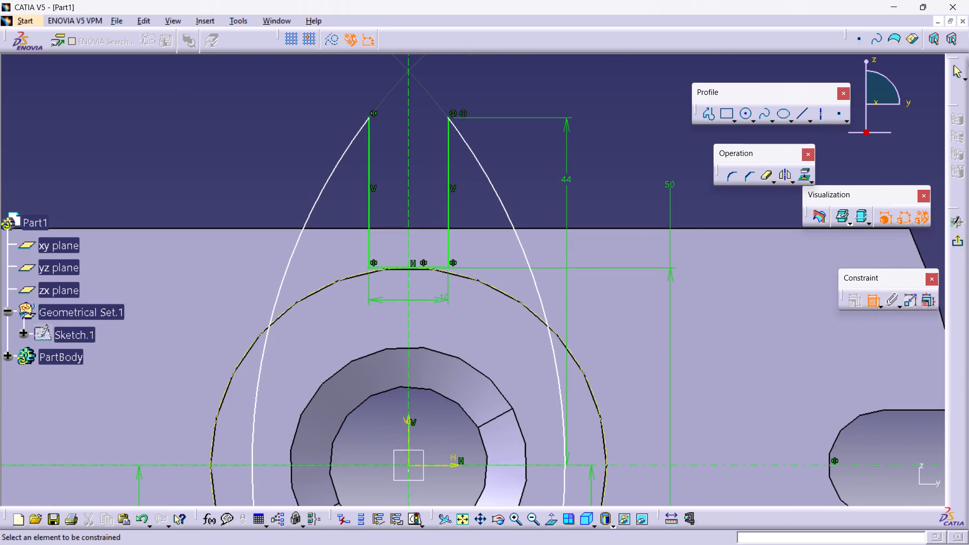
ctrl+middle_drag(390, 121, 371, 224)
ctrl+scroll(371, 224, up, 1)
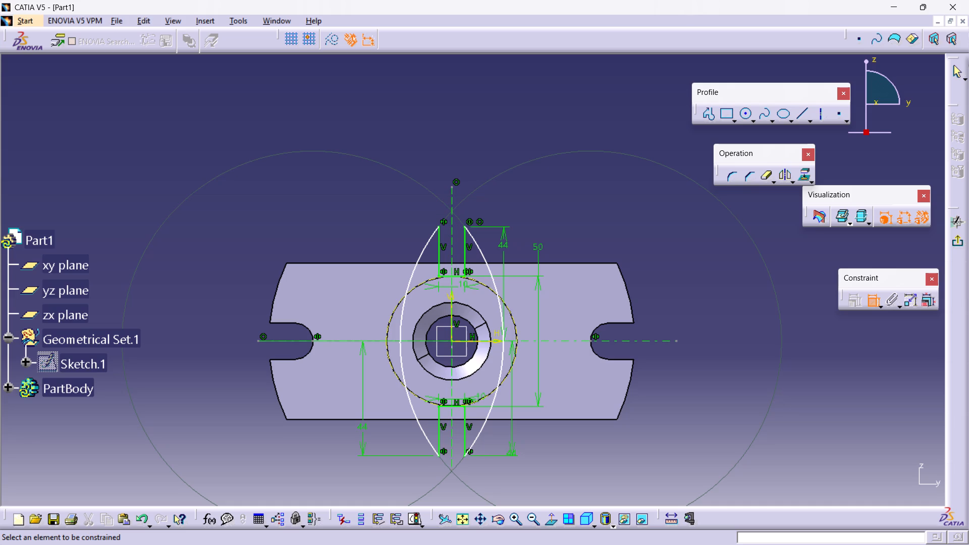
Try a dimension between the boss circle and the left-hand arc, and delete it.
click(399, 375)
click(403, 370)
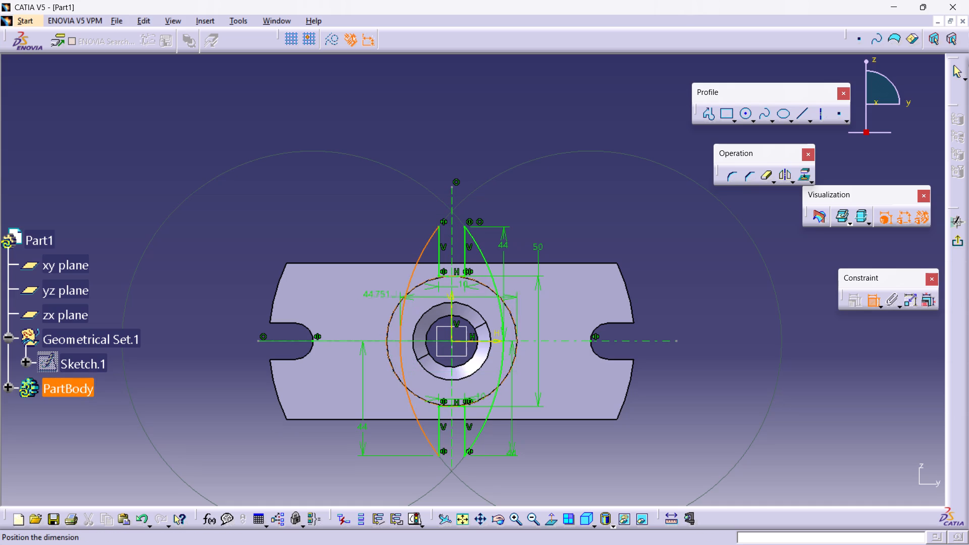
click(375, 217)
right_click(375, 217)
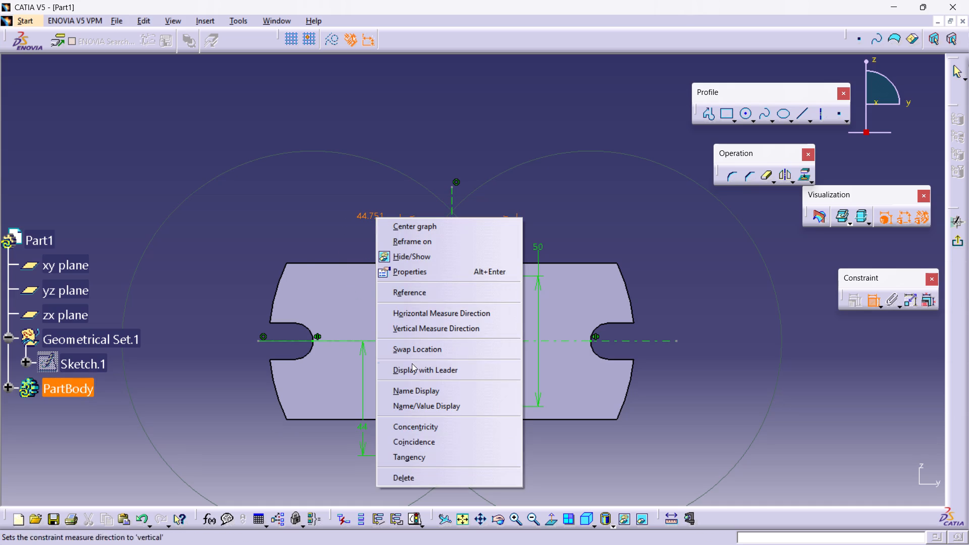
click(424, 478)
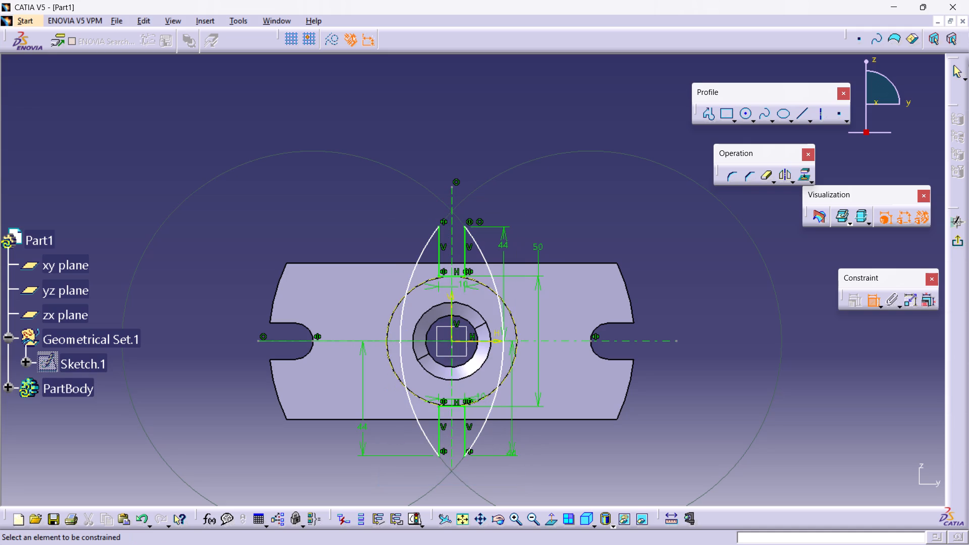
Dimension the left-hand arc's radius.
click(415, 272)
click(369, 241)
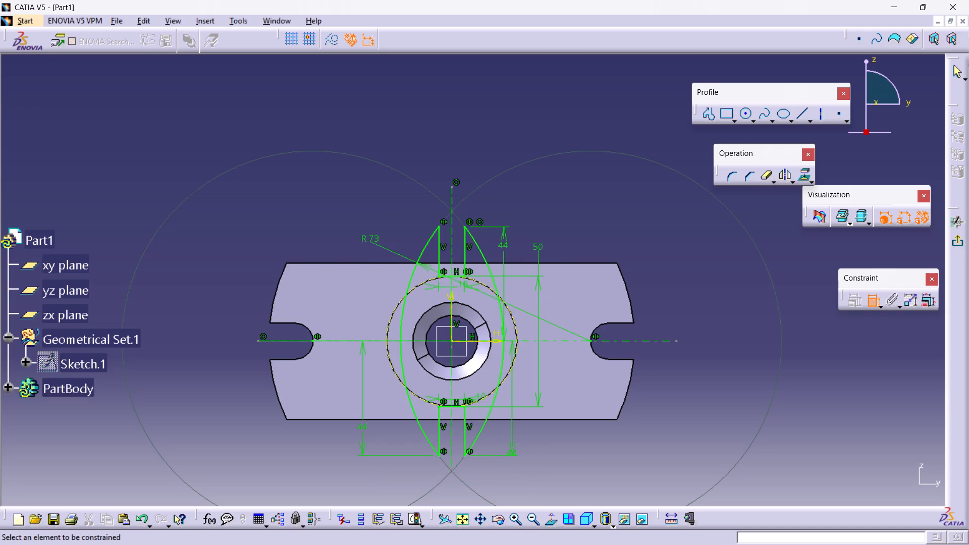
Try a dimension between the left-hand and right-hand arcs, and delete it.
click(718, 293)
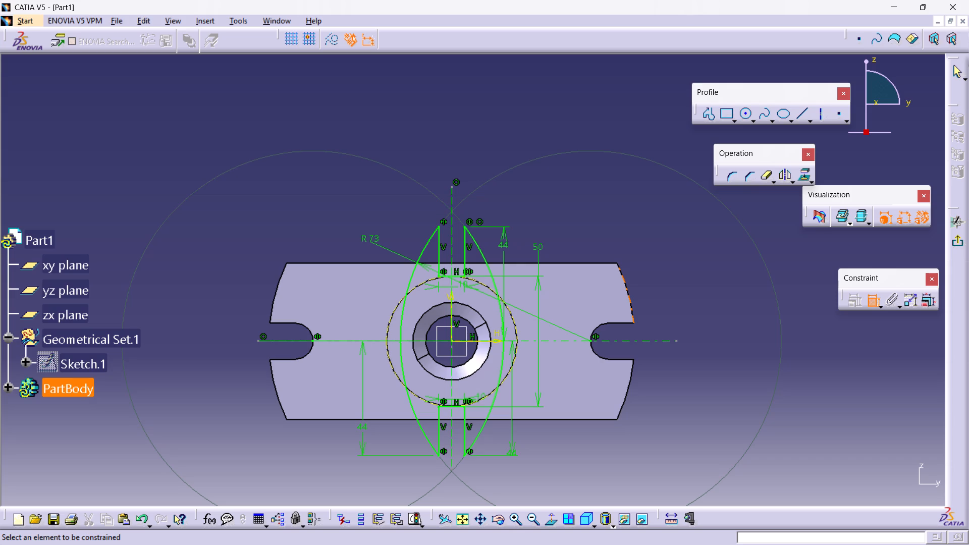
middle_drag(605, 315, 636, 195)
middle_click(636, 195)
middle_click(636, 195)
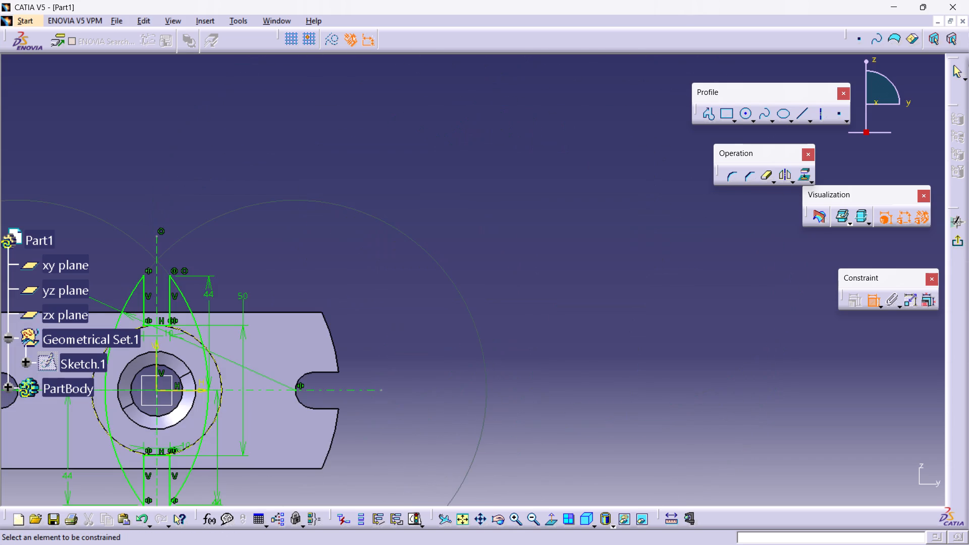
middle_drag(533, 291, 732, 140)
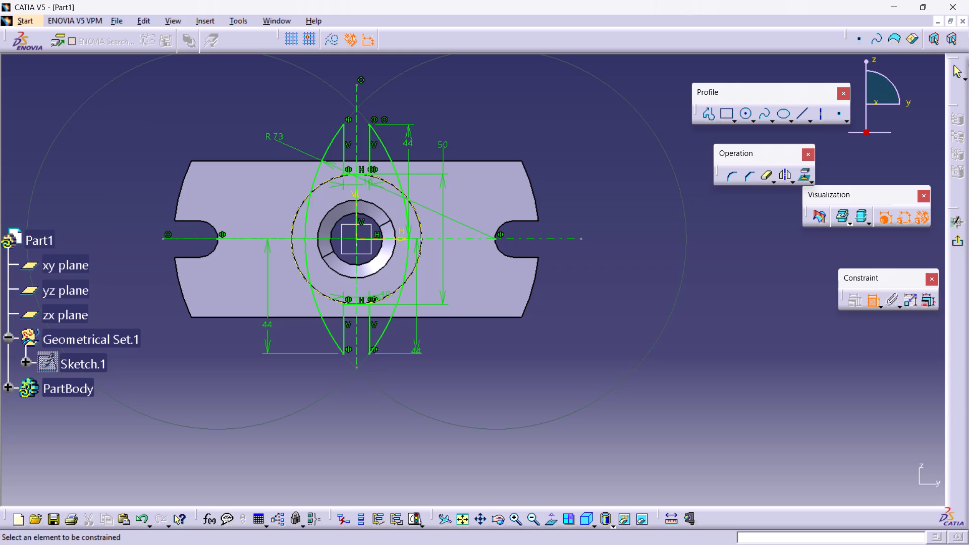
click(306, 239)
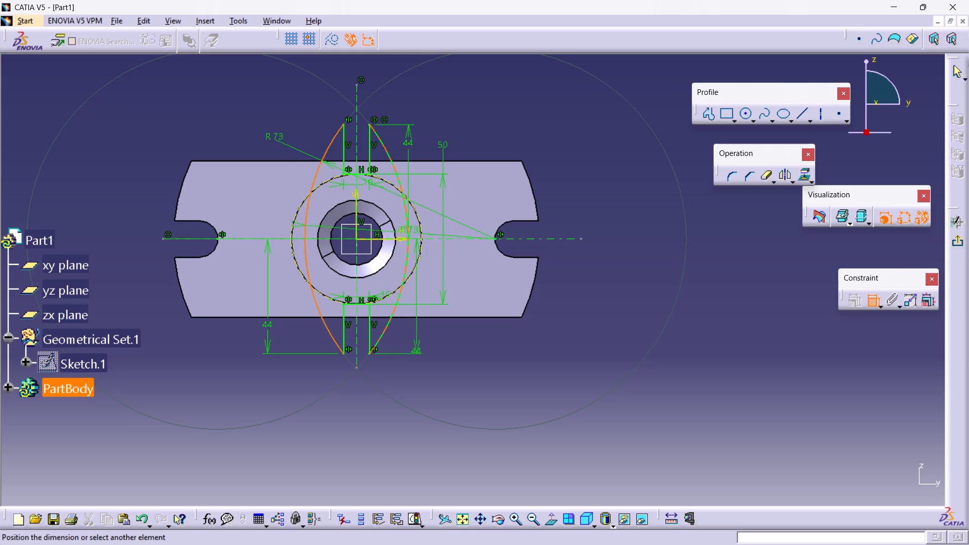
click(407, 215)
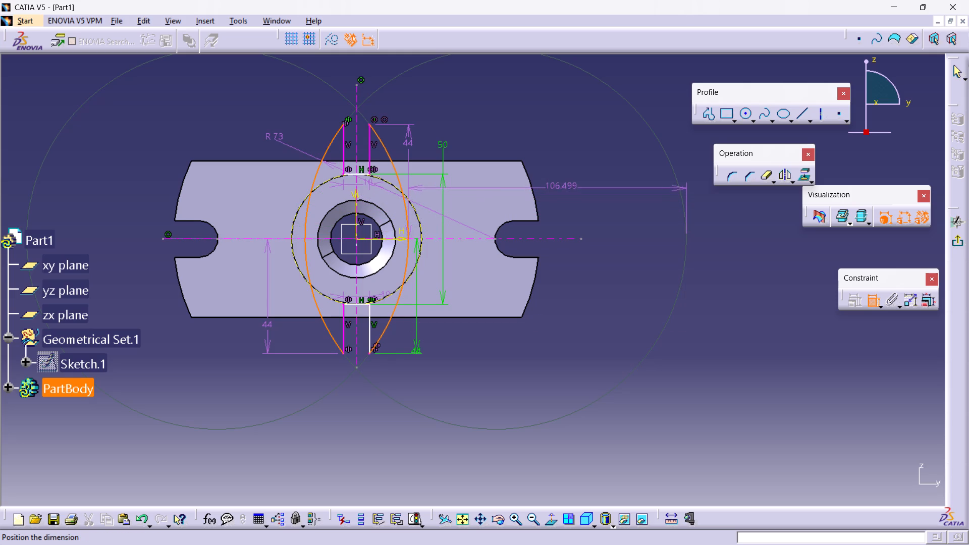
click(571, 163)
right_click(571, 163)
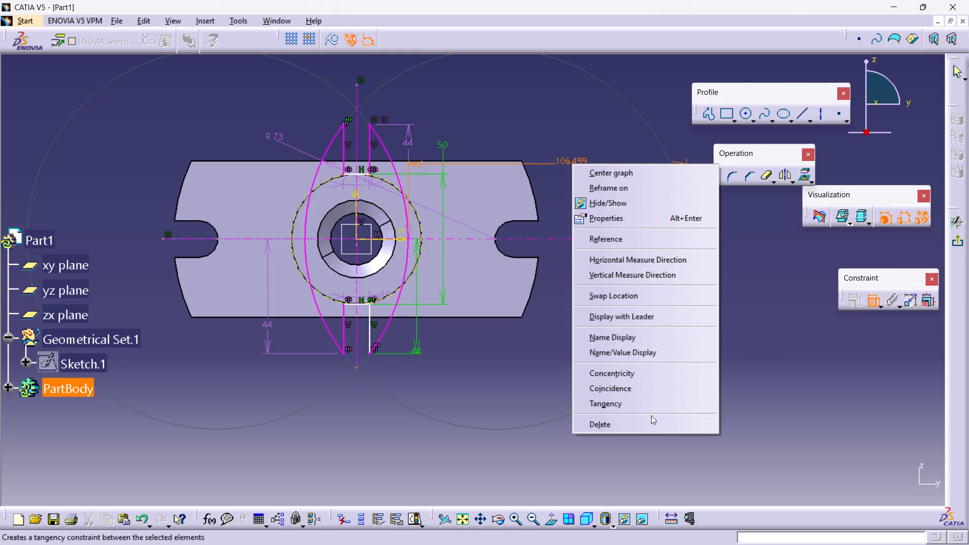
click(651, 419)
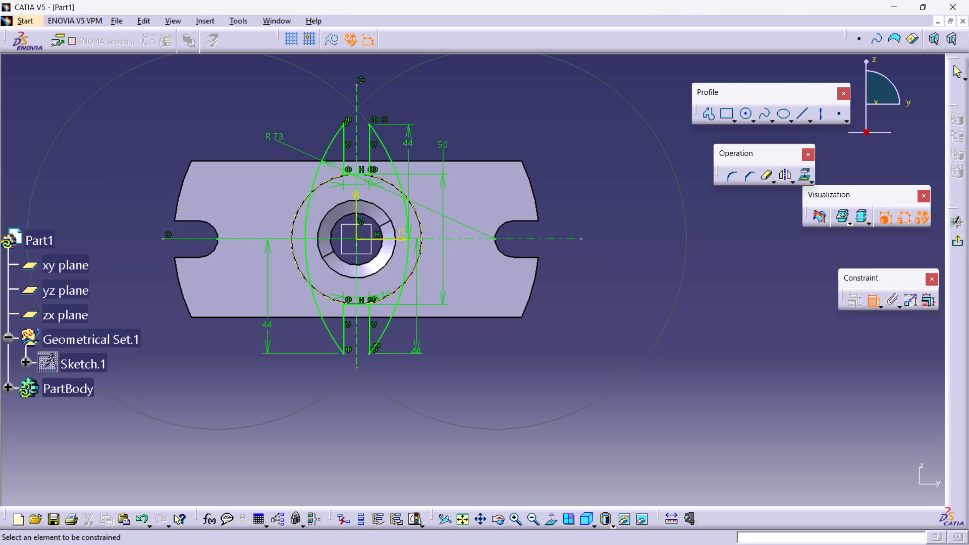
Draw a horizontal line about 5 mm long on the centreline from the right-hand arc to the boss circle.
click(801, 113)
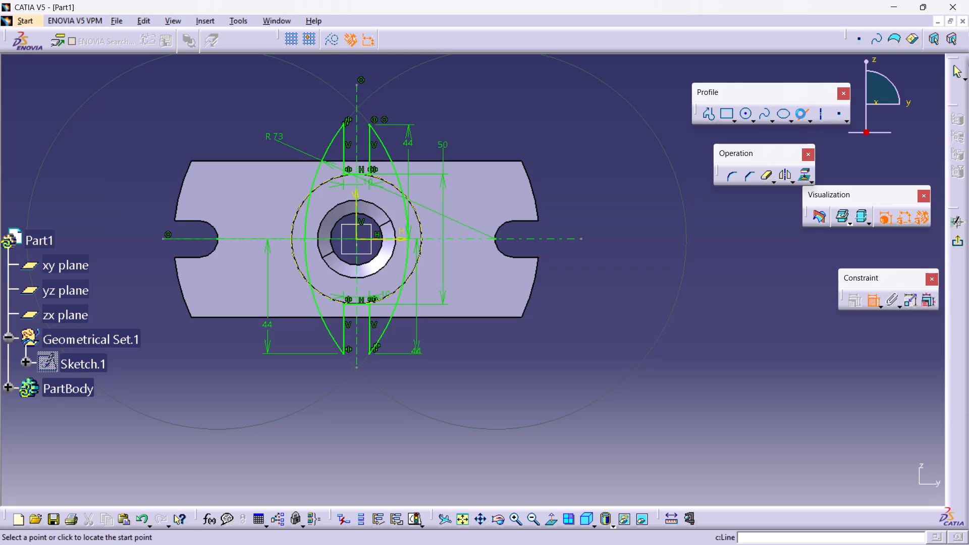
click(407, 237)
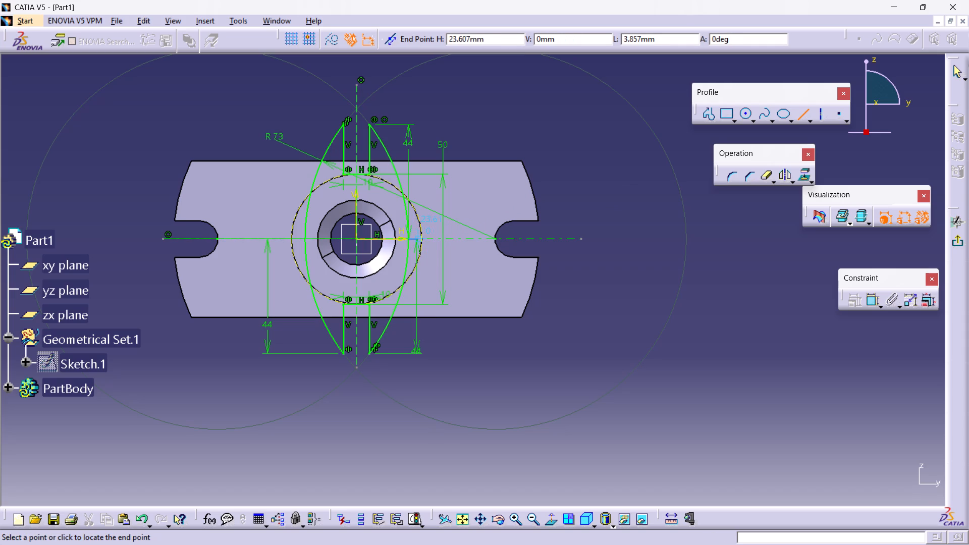
click(421, 239)
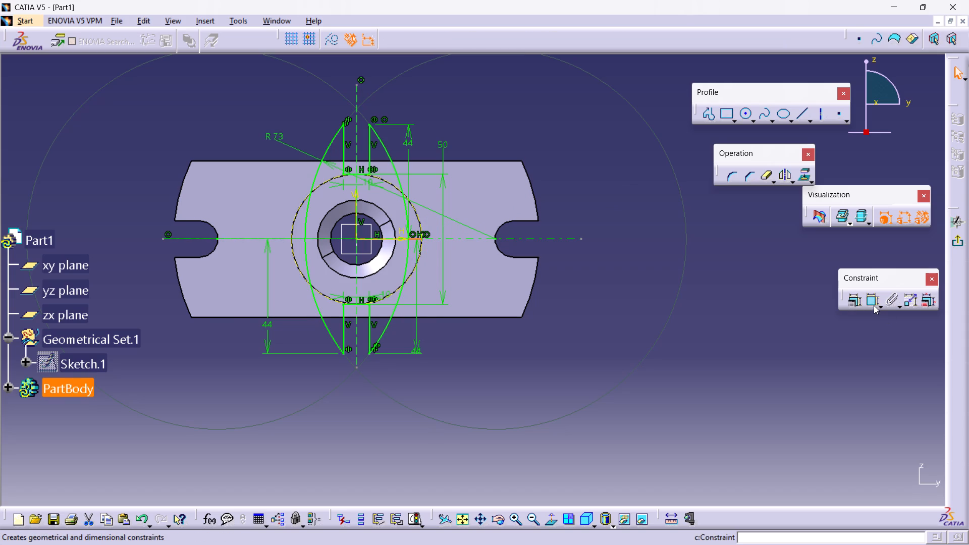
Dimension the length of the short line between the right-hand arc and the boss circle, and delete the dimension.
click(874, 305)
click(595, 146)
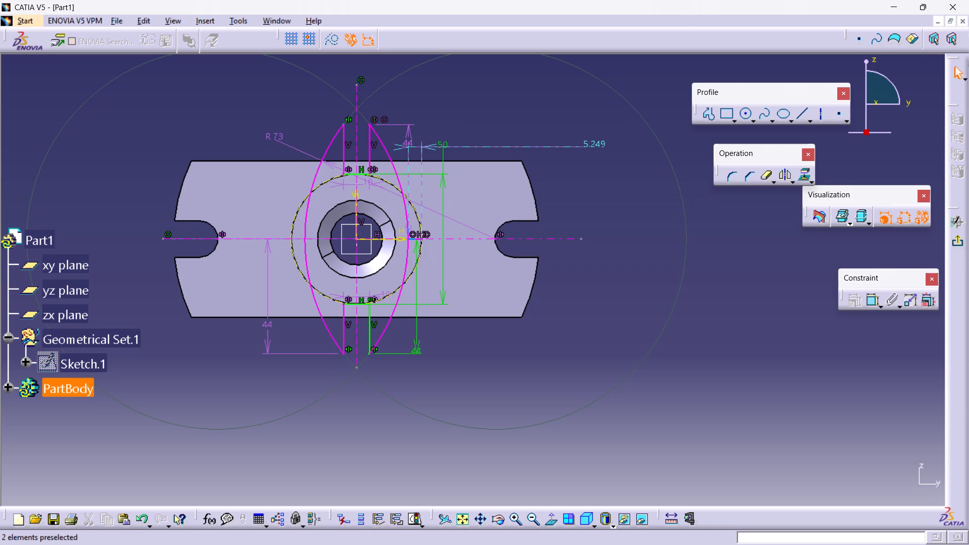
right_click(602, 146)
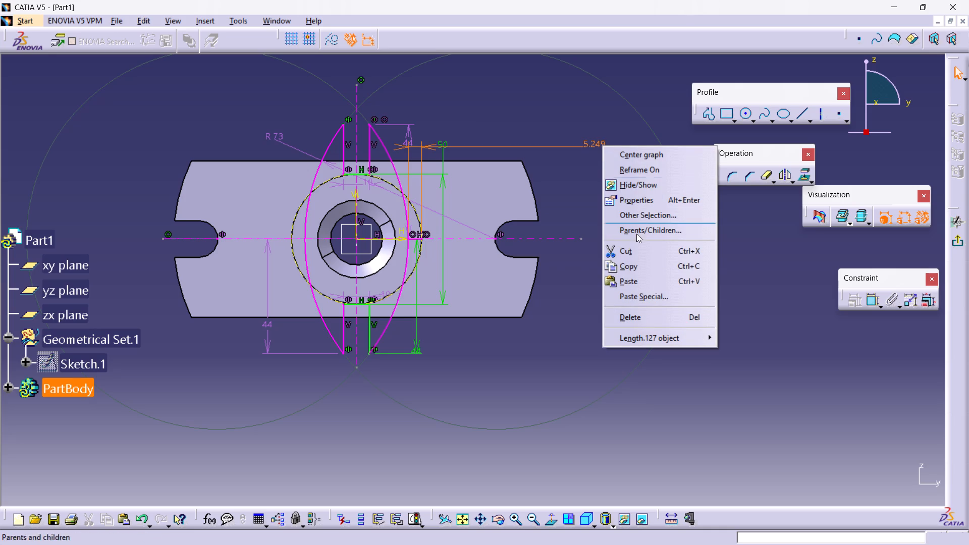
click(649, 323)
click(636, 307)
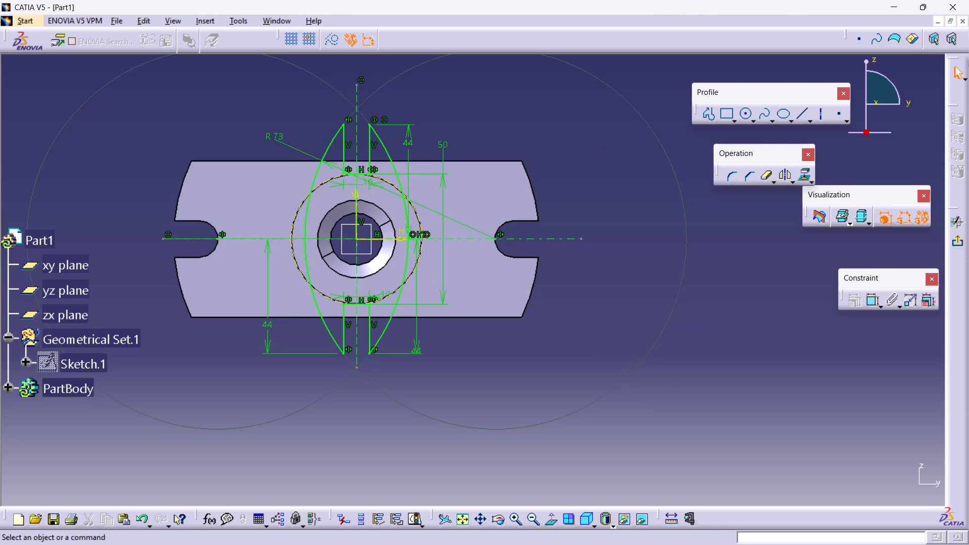
Delete the right-hand and left-hand arcs joining the lug lines.
click(400, 178)
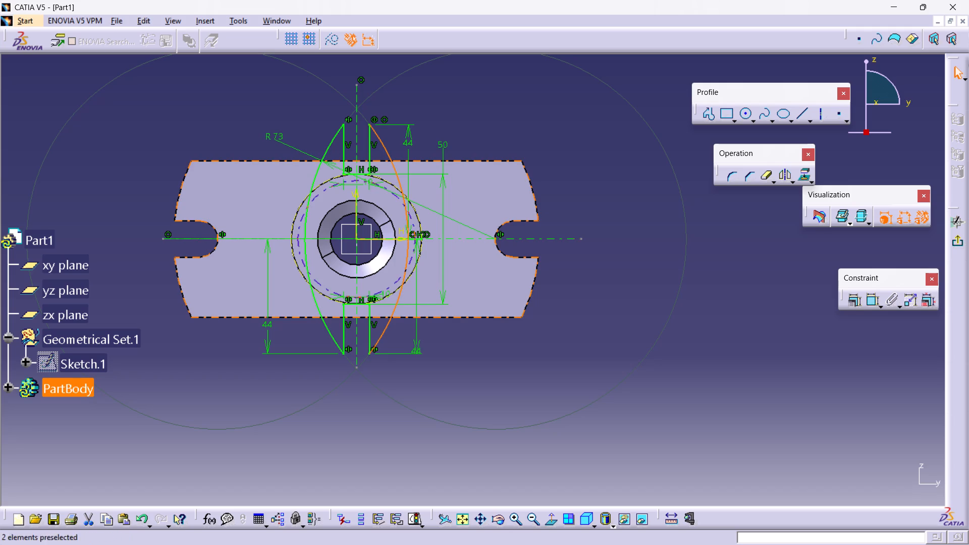
right_click(394, 316)
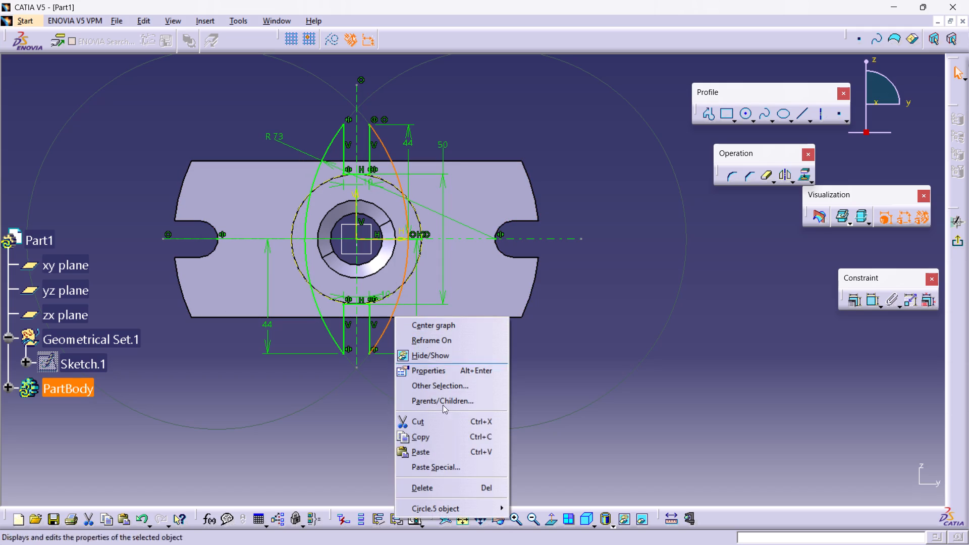
click(462, 483)
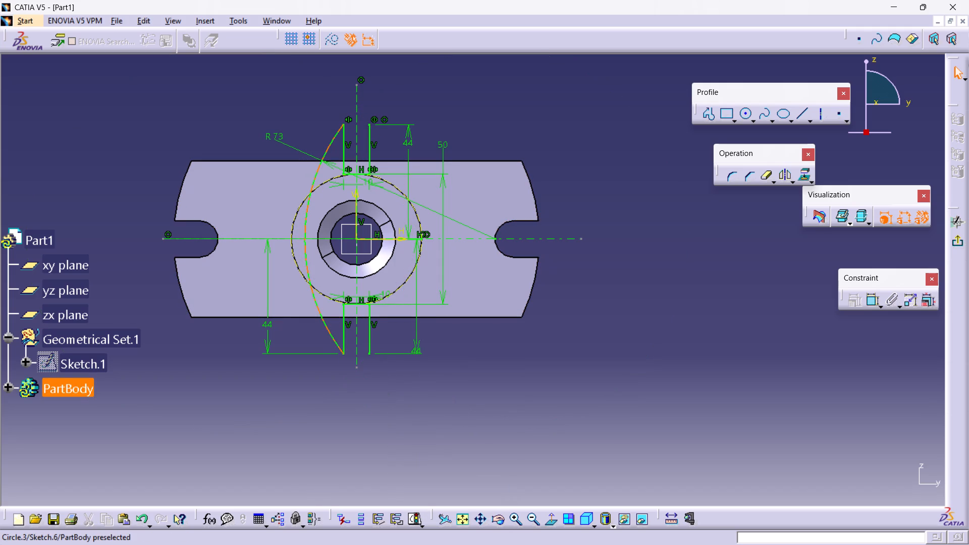
right_click(314, 303)
click(385, 476)
click(667, 478)
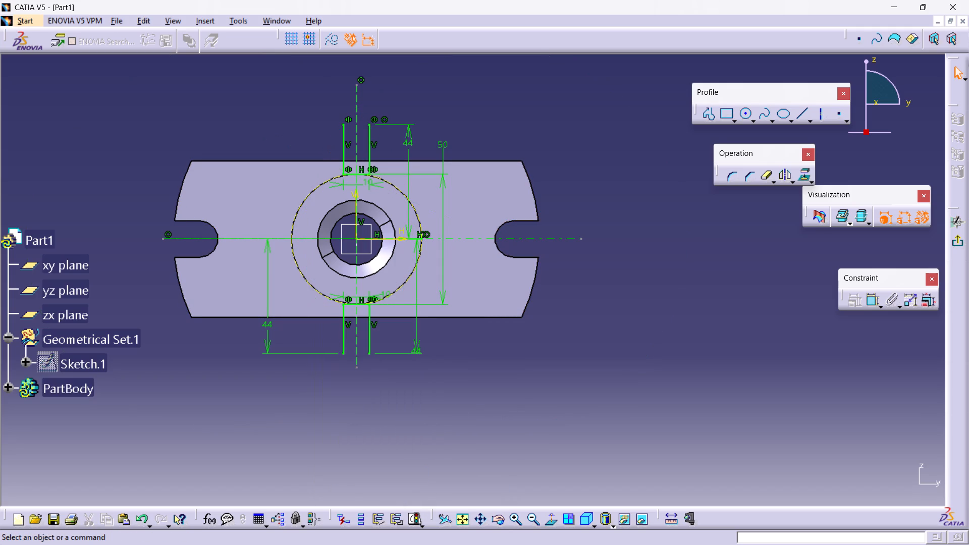
Draw short horizontal lines outward from the outer endpoints of all four lug lines, the upper ones about 8 to 9 mm long.
double_click(799, 120)
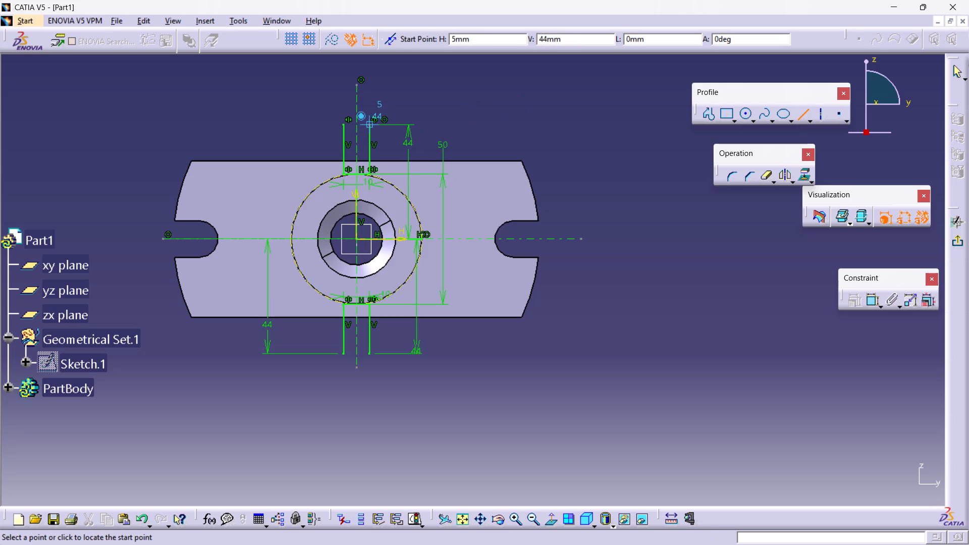
click(368, 125)
click(390, 124)
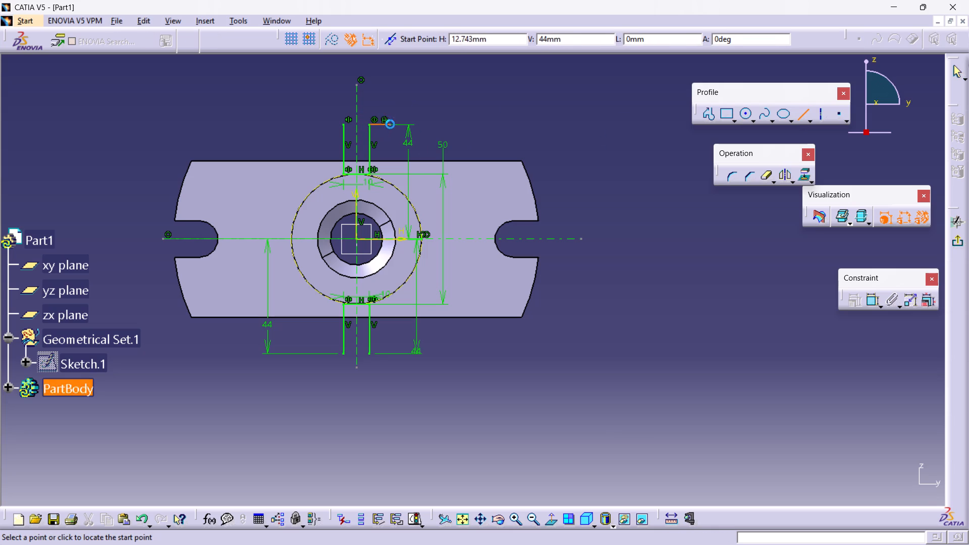
click(344, 124)
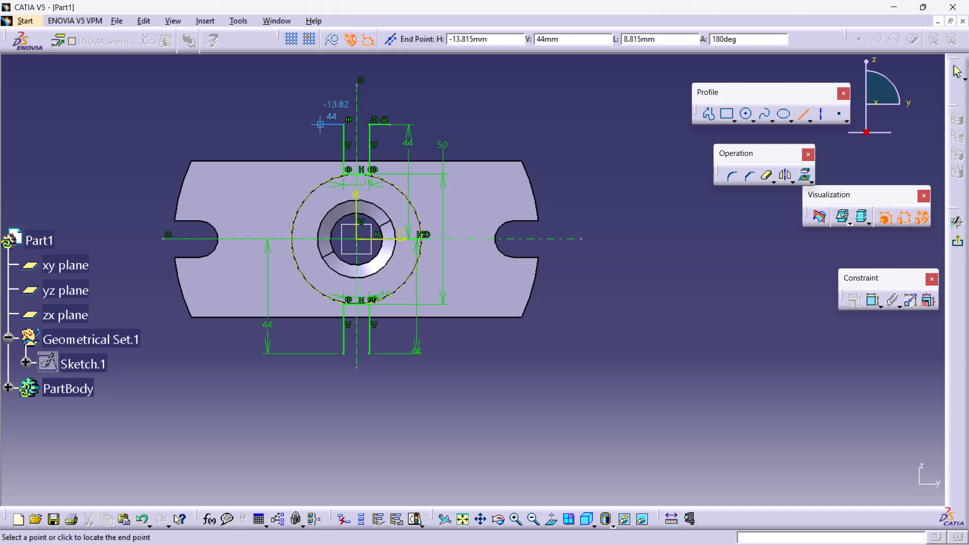
click(321, 122)
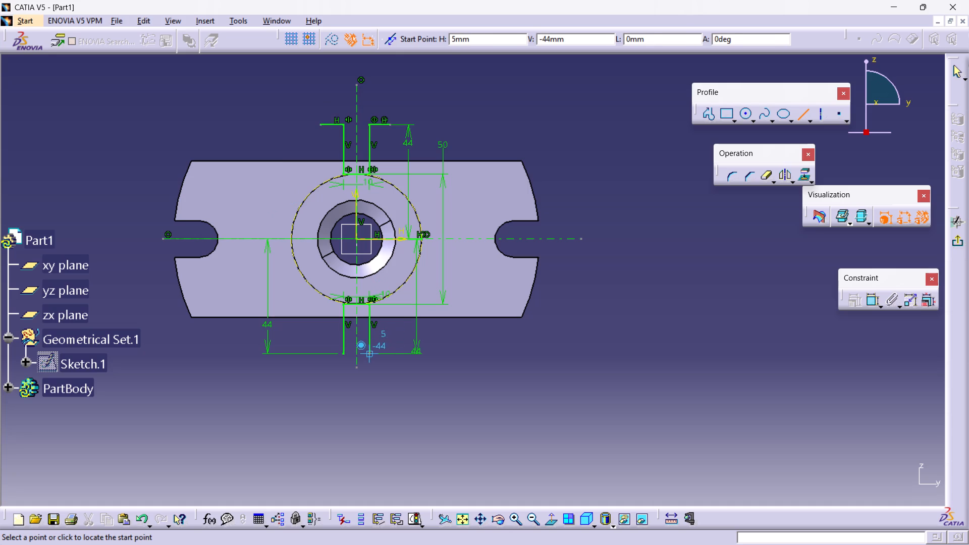
click(369, 354)
click(397, 354)
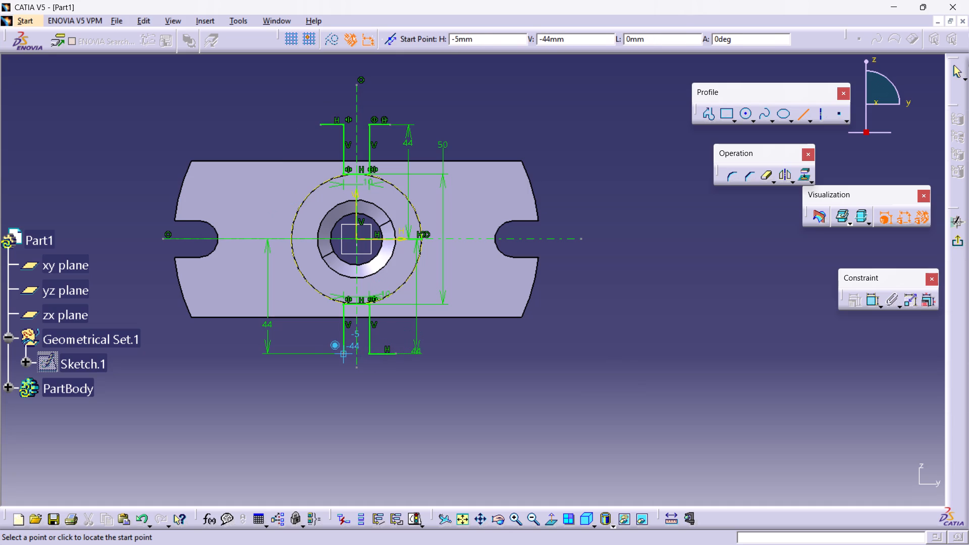
click(345, 353)
double_click(318, 352)
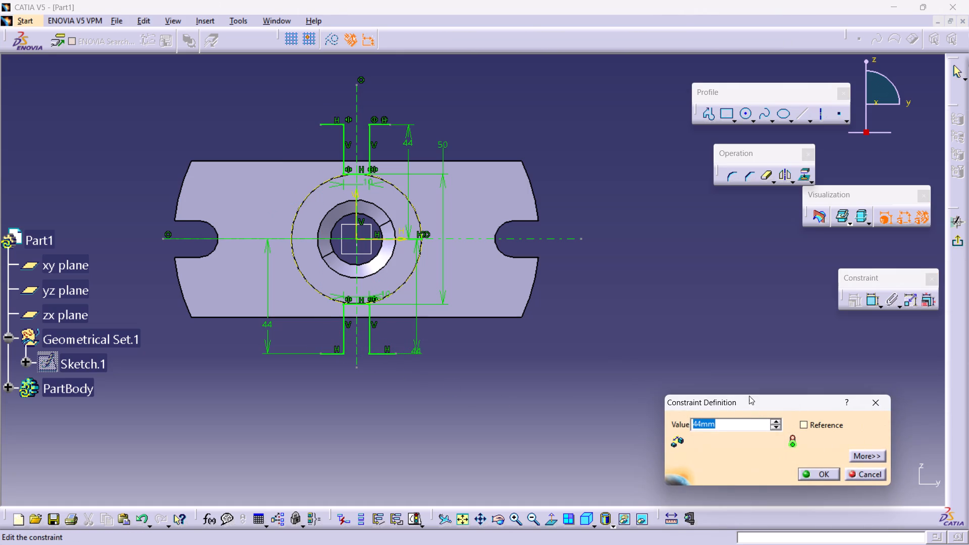
click(867, 403)
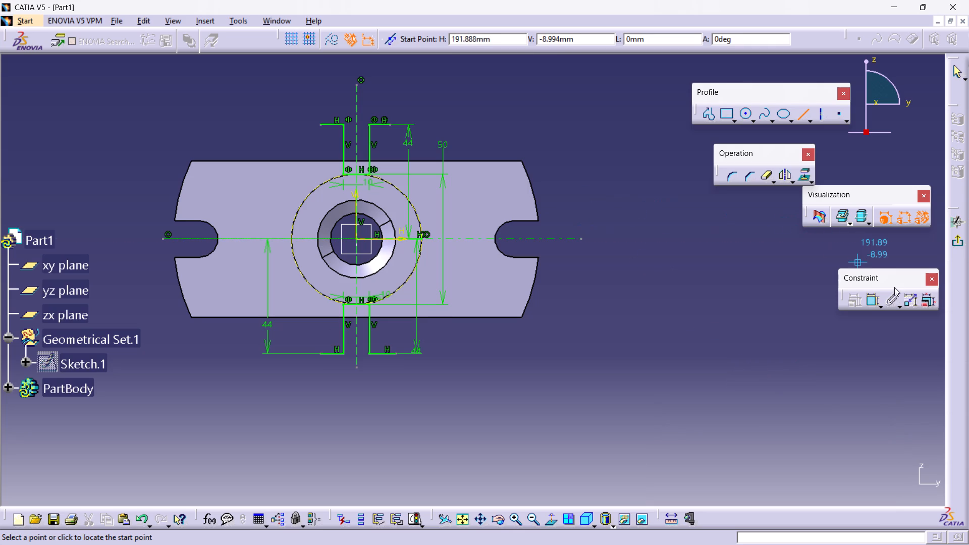
Draw a circle beyond the plate's right-hand end and set its radius to 73 mm.
click(740, 111)
click(688, 265)
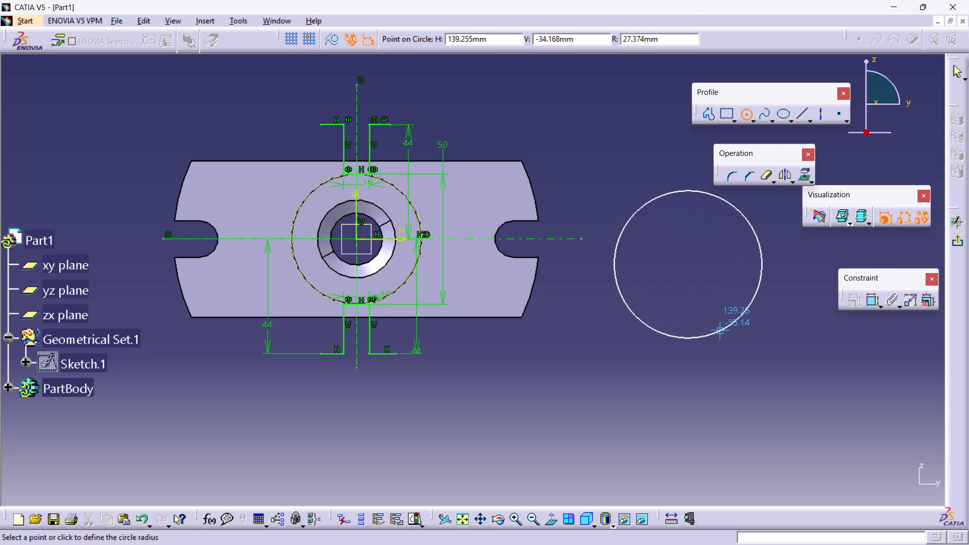
click(721, 336)
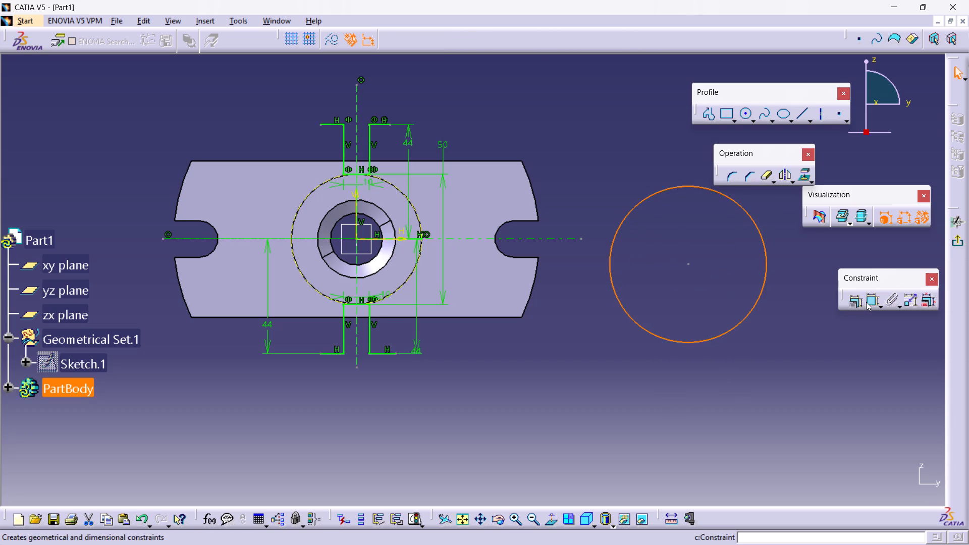
click(866, 302)
click(795, 336)
double_click(800, 335)
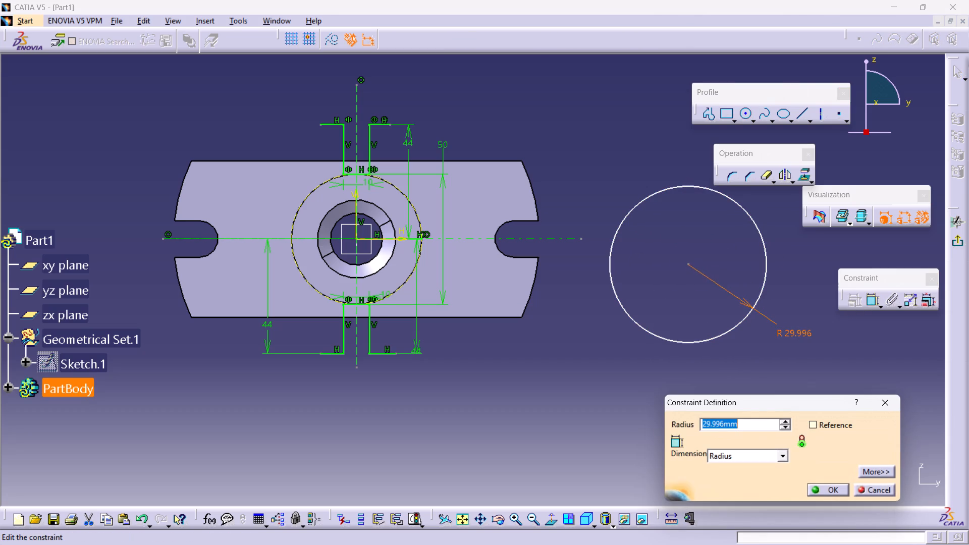
text(73)
key(Return)
click(701, 329)
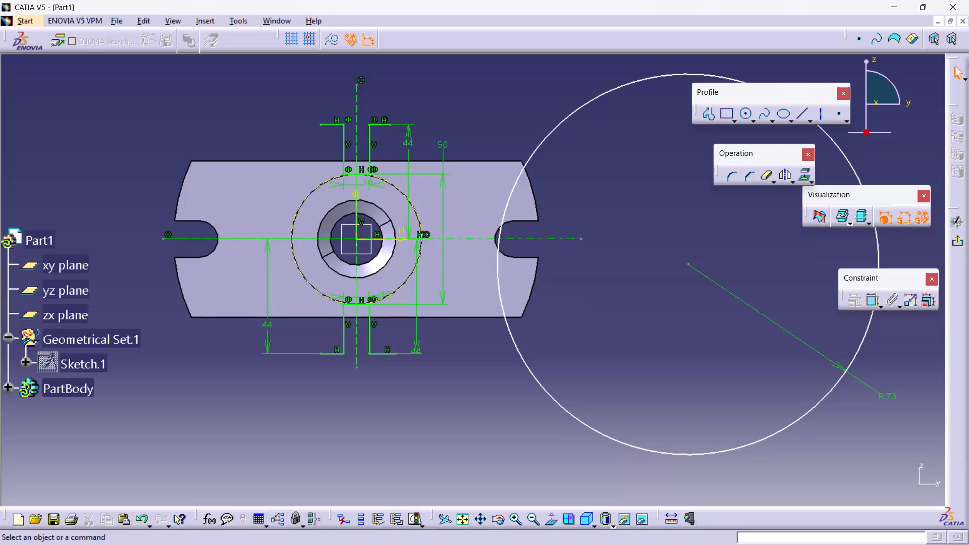
Move the 73 mm radius circle so its centre lies near the horizontal centreline, left of the boss.
drag(688, 264, 299, 171)
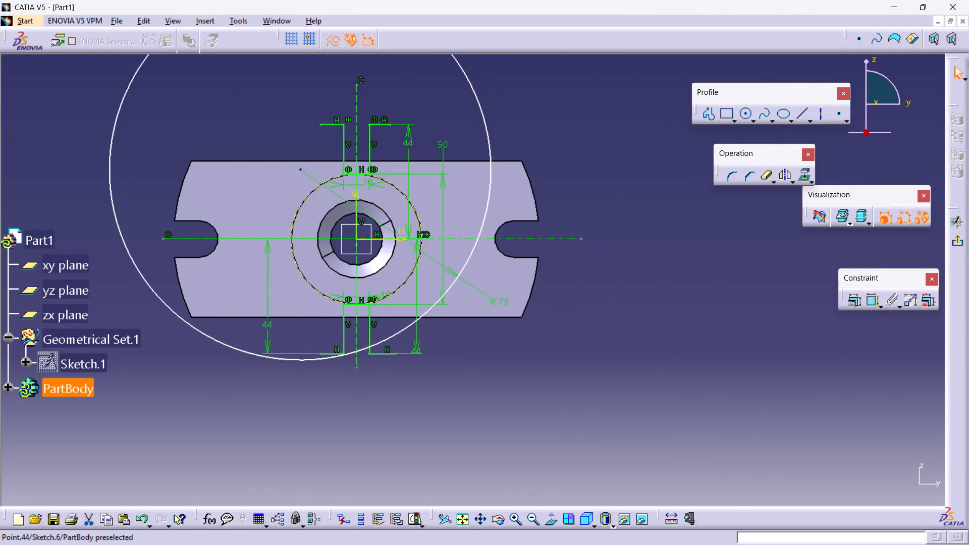
drag(299, 171, 245, 241)
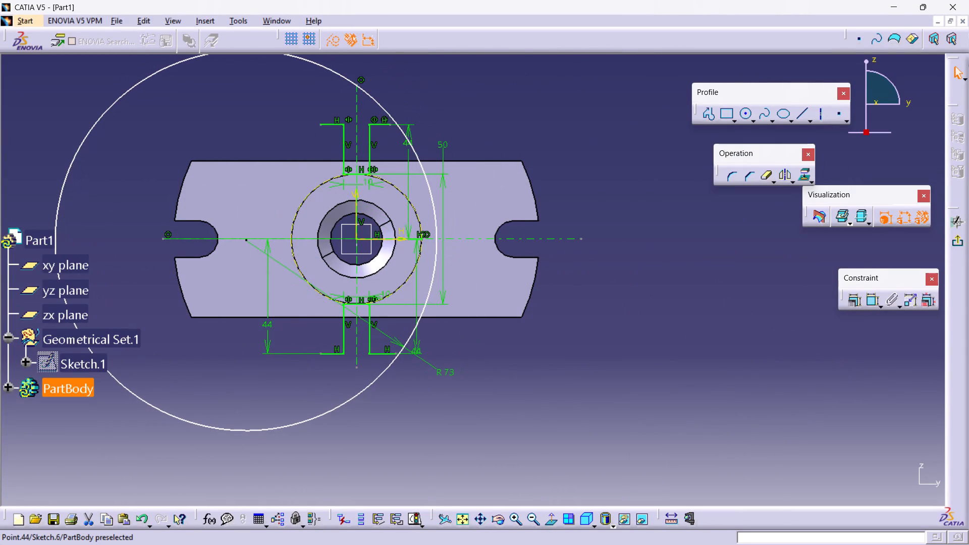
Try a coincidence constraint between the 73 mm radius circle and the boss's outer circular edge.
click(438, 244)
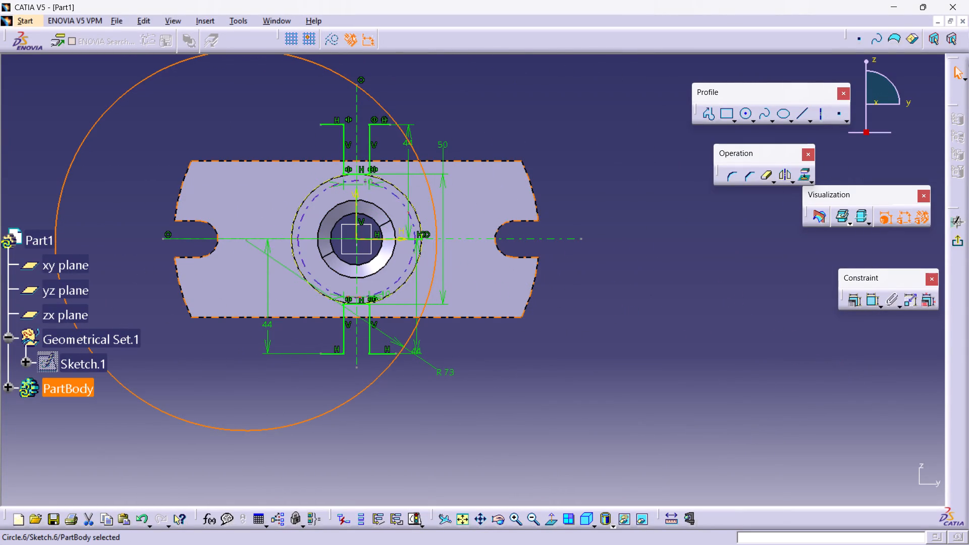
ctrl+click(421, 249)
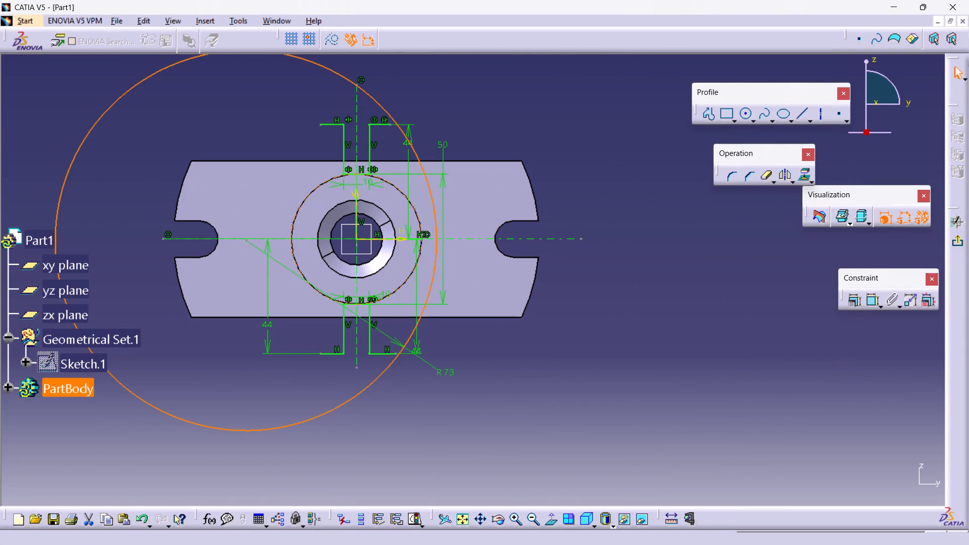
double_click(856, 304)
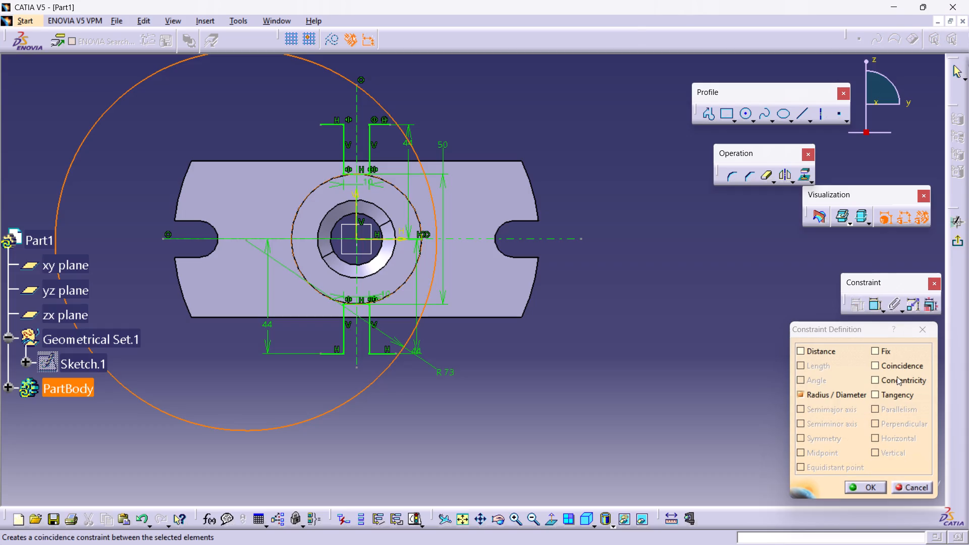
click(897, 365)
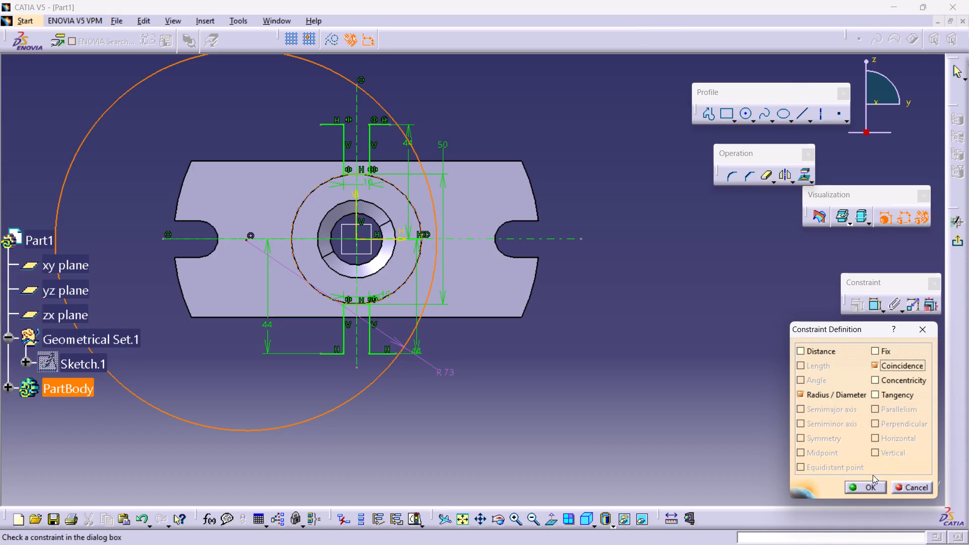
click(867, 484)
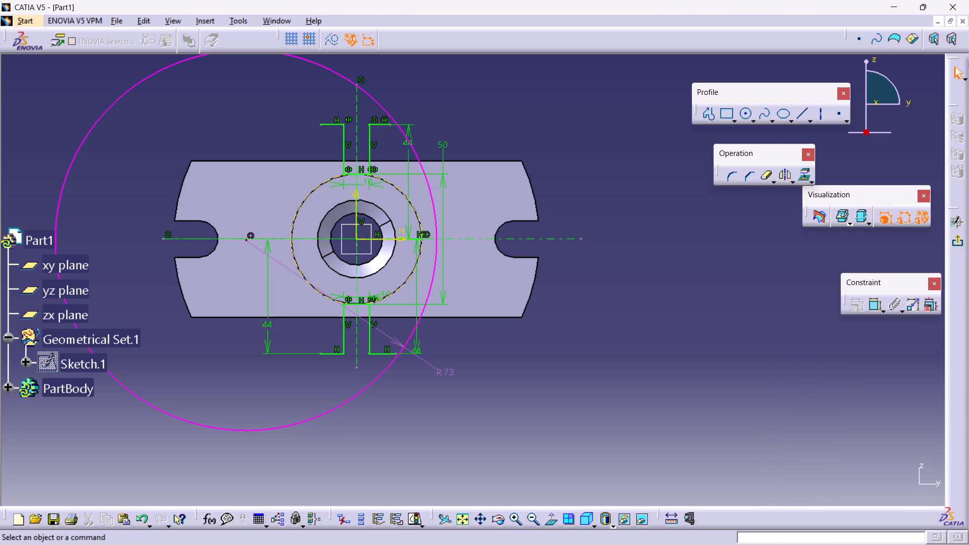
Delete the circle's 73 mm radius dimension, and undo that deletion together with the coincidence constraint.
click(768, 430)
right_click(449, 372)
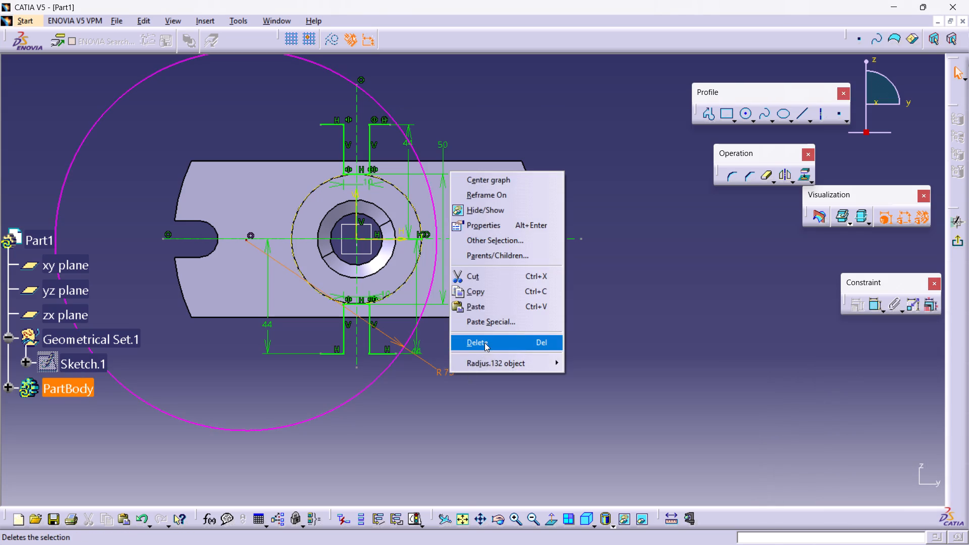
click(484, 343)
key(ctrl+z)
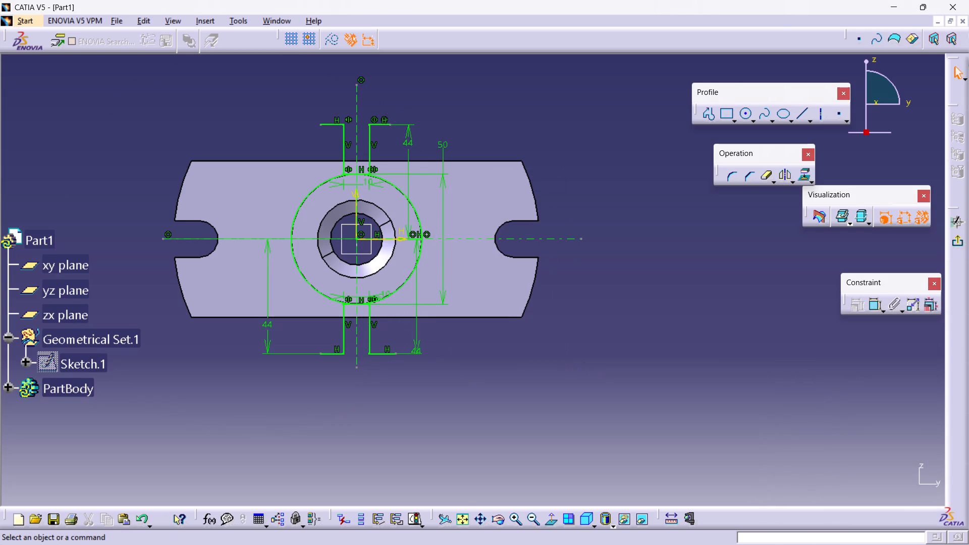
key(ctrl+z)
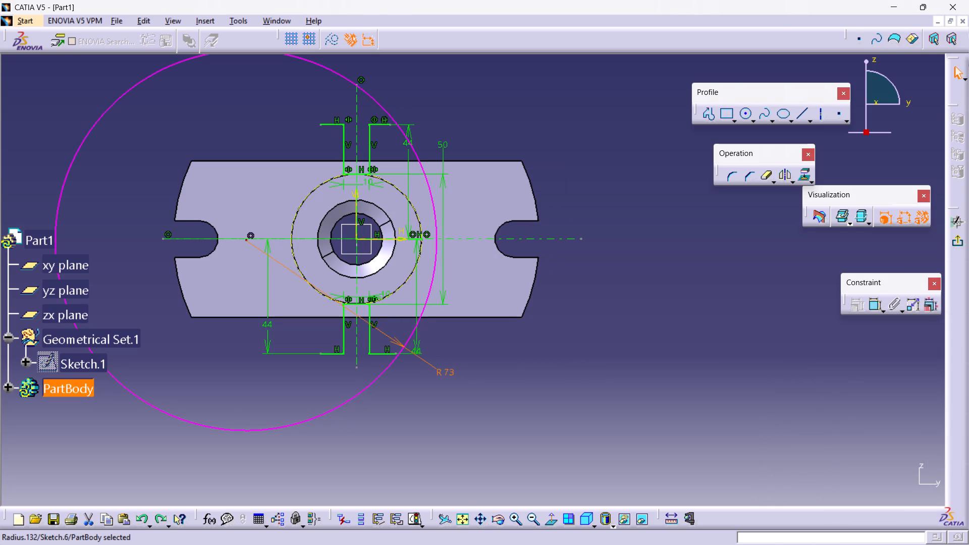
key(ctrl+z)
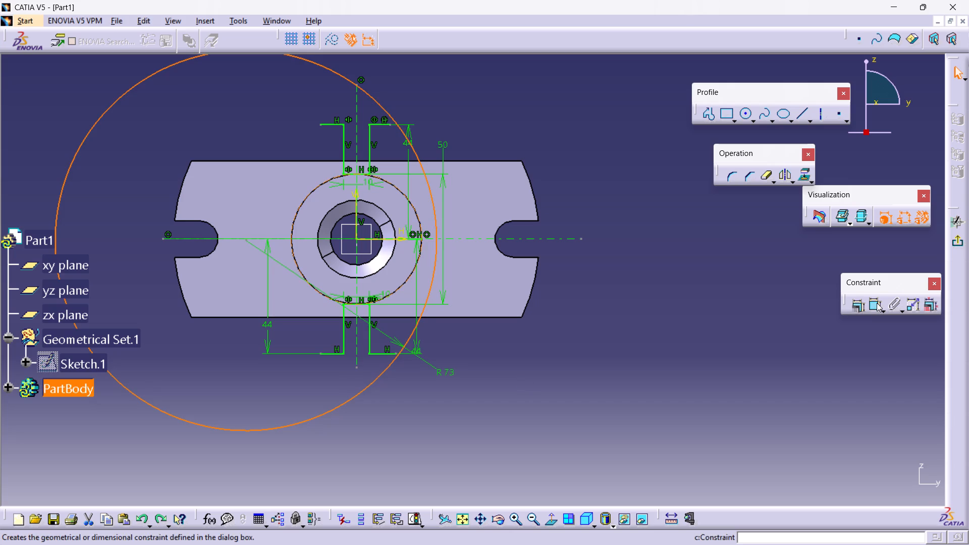
Make the 73 mm radius circle tangent to the boss's outer circular edge.
click(848, 304)
click(857, 309)
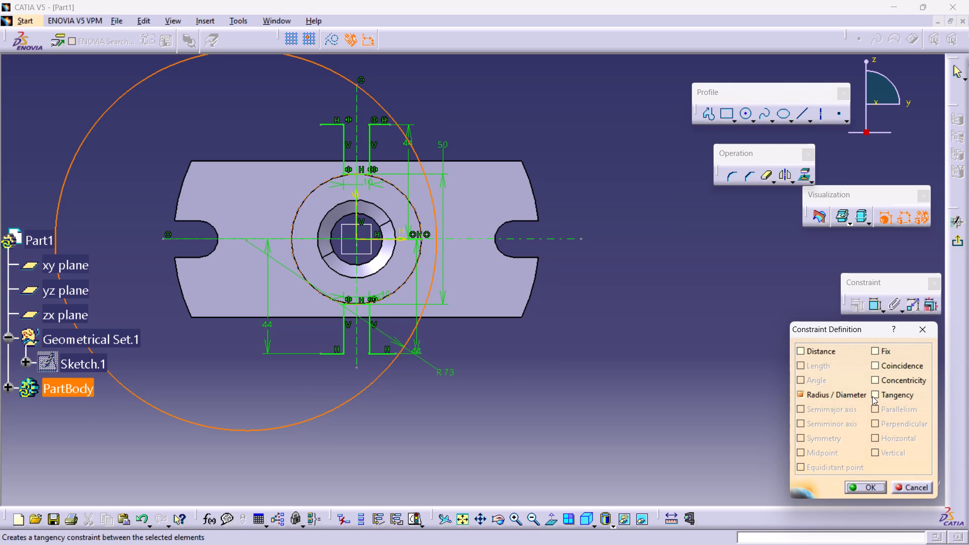
click(872, 395)
click(864, 486)
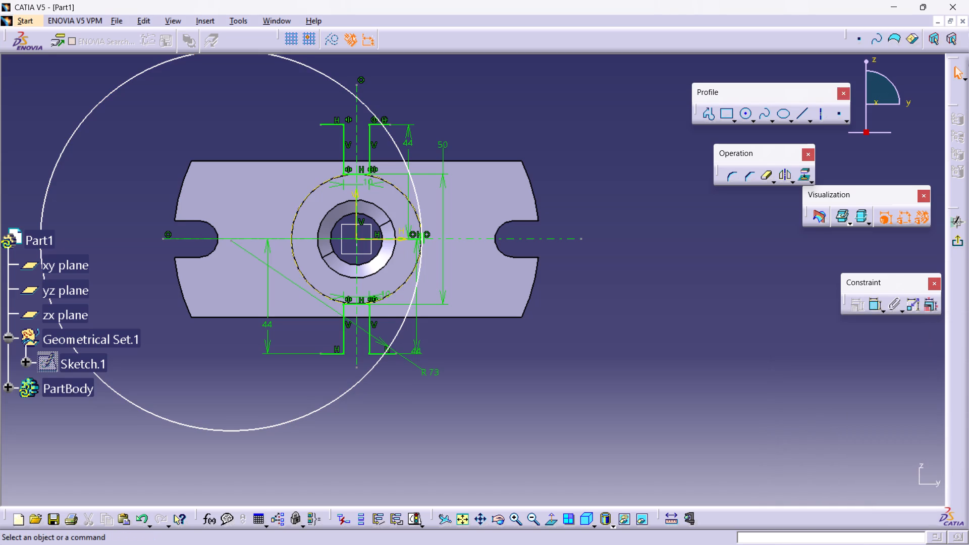
click(758, 422)
Quick-trim the 73 mm radius circle to the right-hand arc between the upper and lower horizontal lug lines.
middle_drag(559, 269, 661, 311)
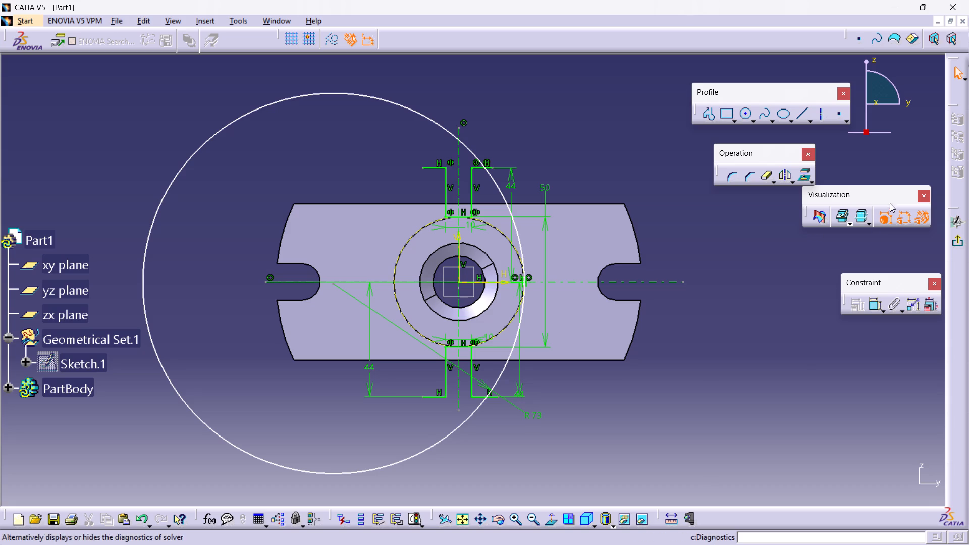
double_click(762, 177)
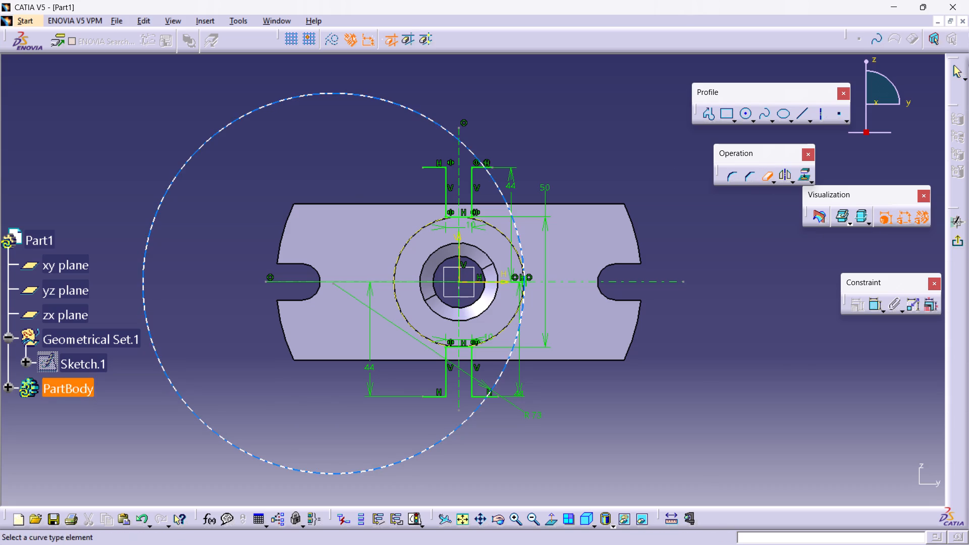
click(440, 125)
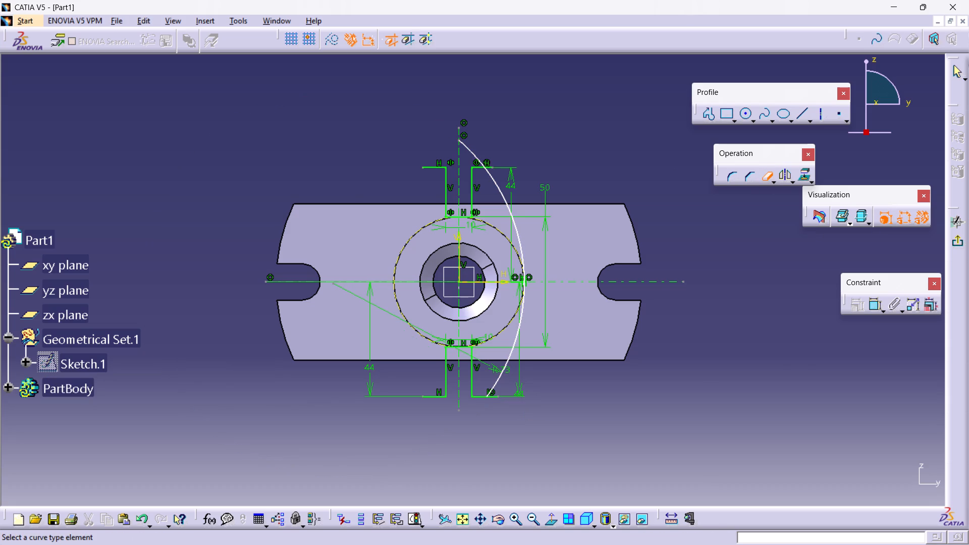
click(471, 154)
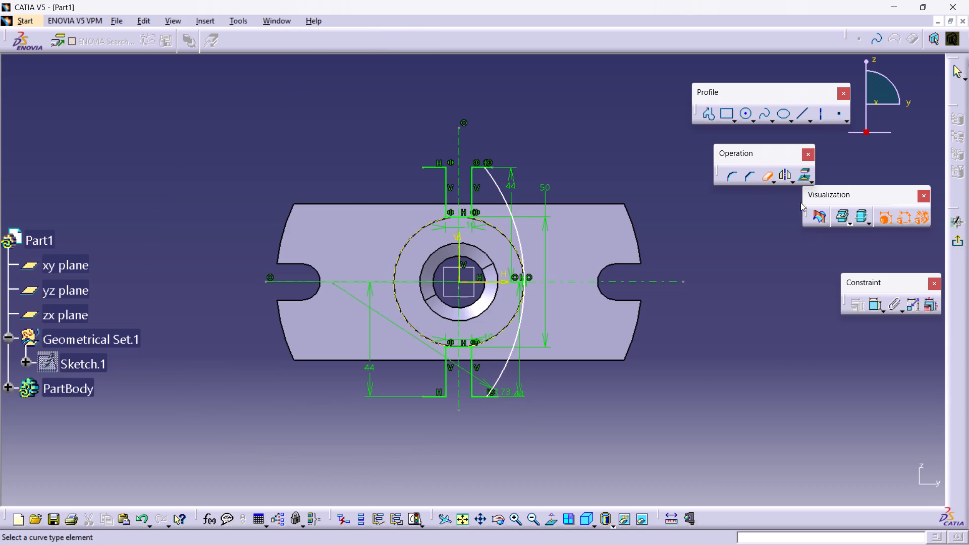
click(769, 178)
click(735, 271)
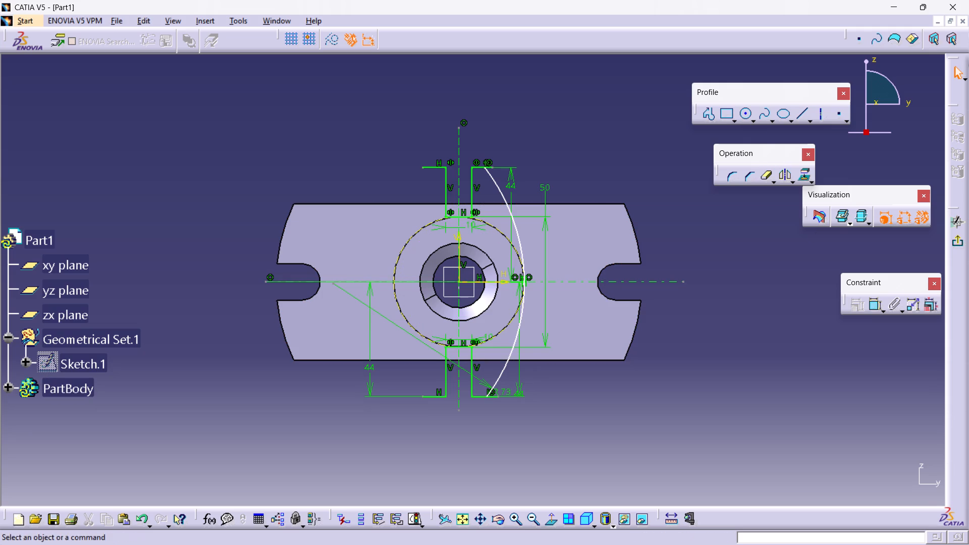
Draw a second circle beyond the plate's upper-left corner and set its radius to 73 mm.
click(743, 113)
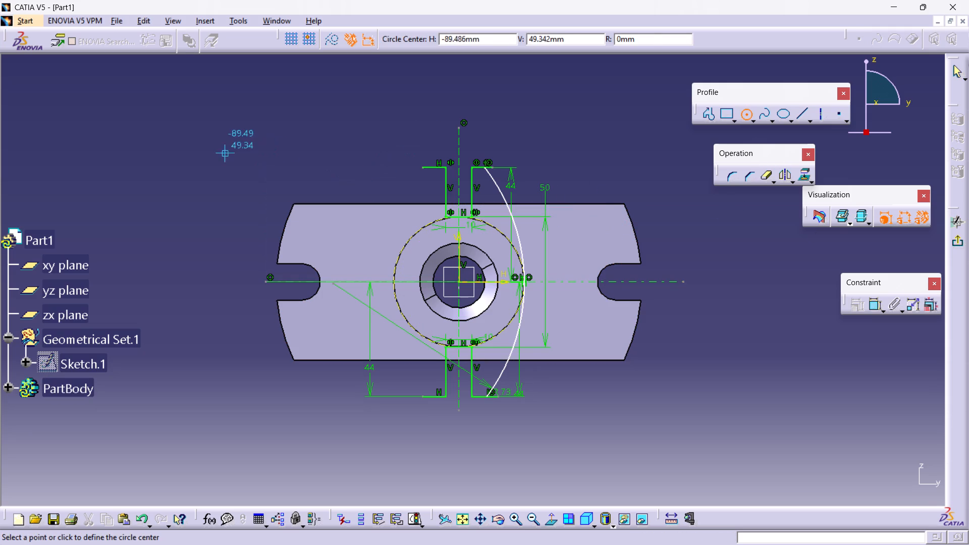
click(190, 136)
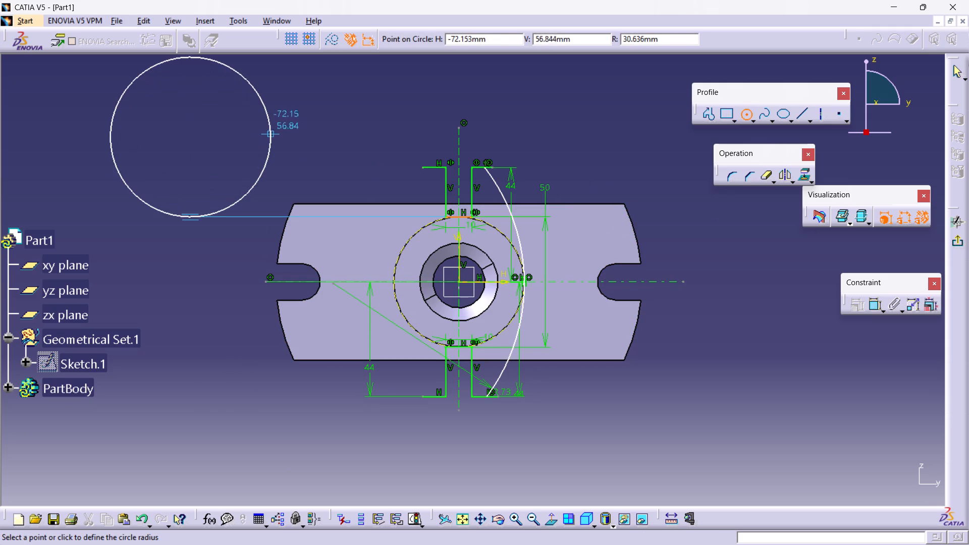
click(260, 195)
click(873, 310)
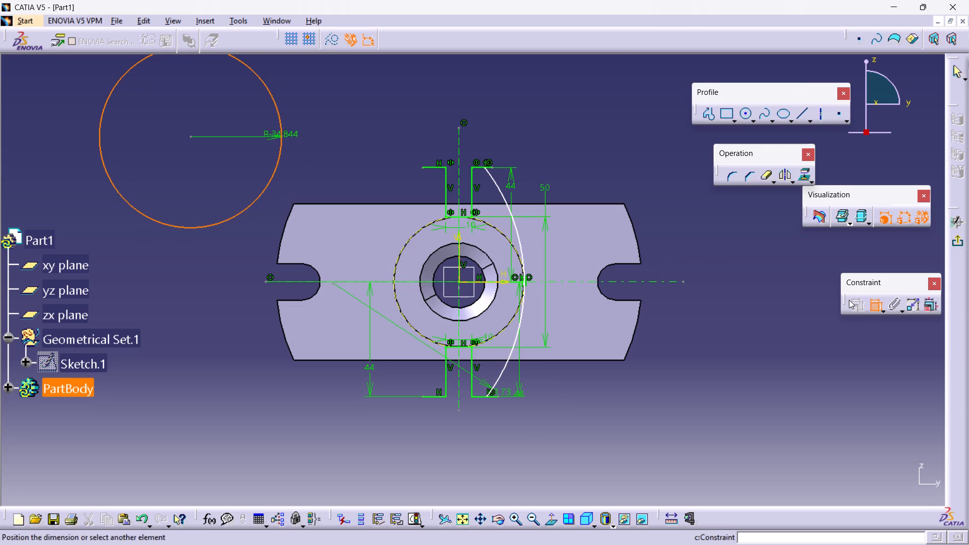
click(411, 113)
double_click(417, 109)
text(73)
key(Return)
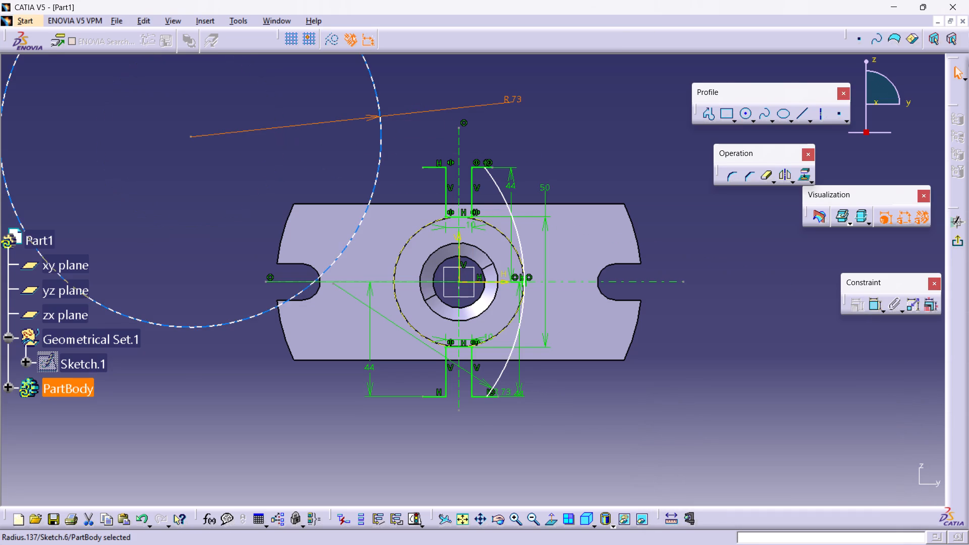
Move the second 73 mm radius circle so its centre lies just beyond the boss's right-hand edge, slightly below the horizontal centreline.
middle_drag(234, 168, 245, 205)
middle_drag(286, 226, 342, 234)
drag(257, 184, 258, 183)
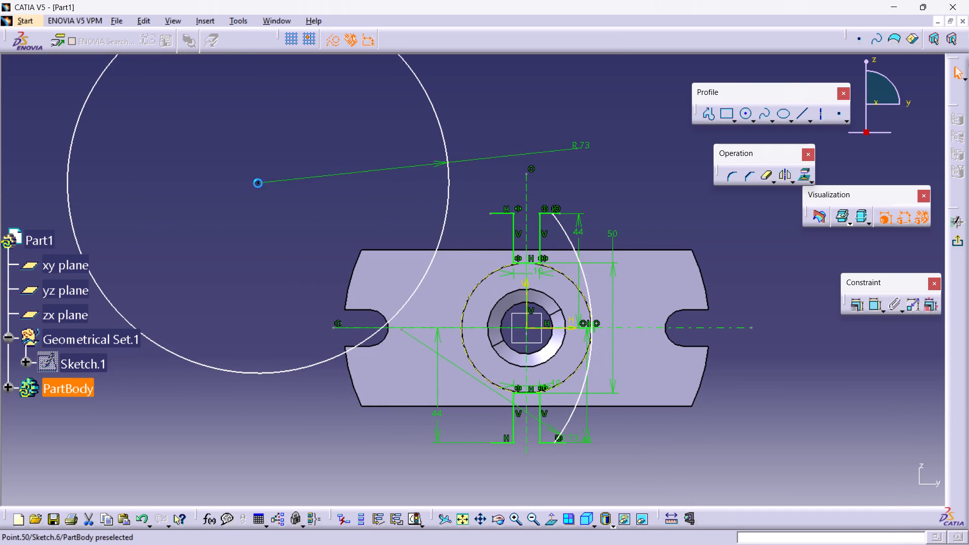
drag(258, 183, 604, 343)
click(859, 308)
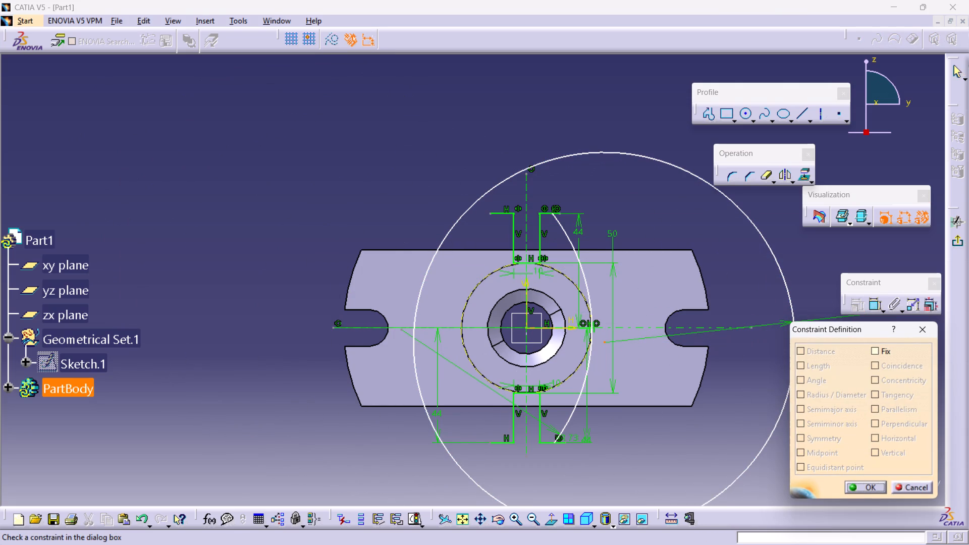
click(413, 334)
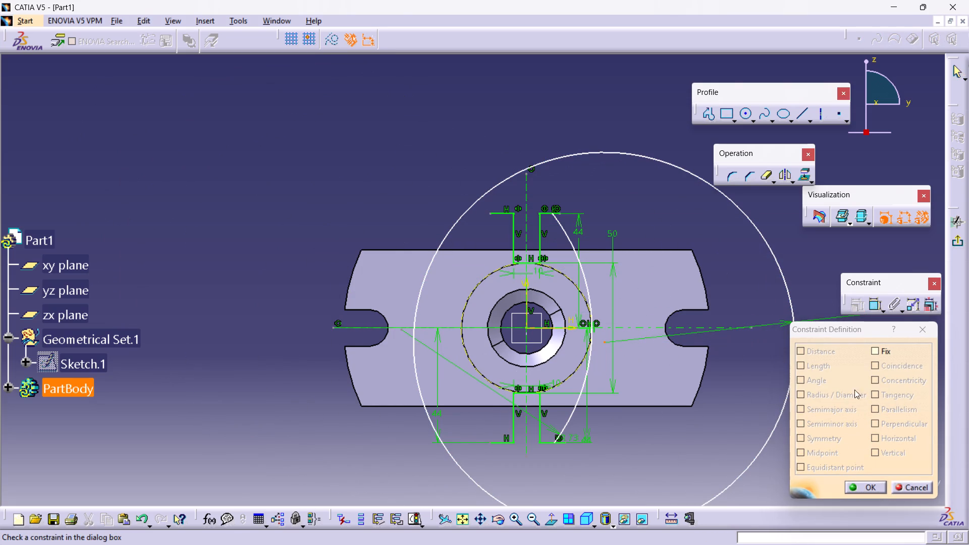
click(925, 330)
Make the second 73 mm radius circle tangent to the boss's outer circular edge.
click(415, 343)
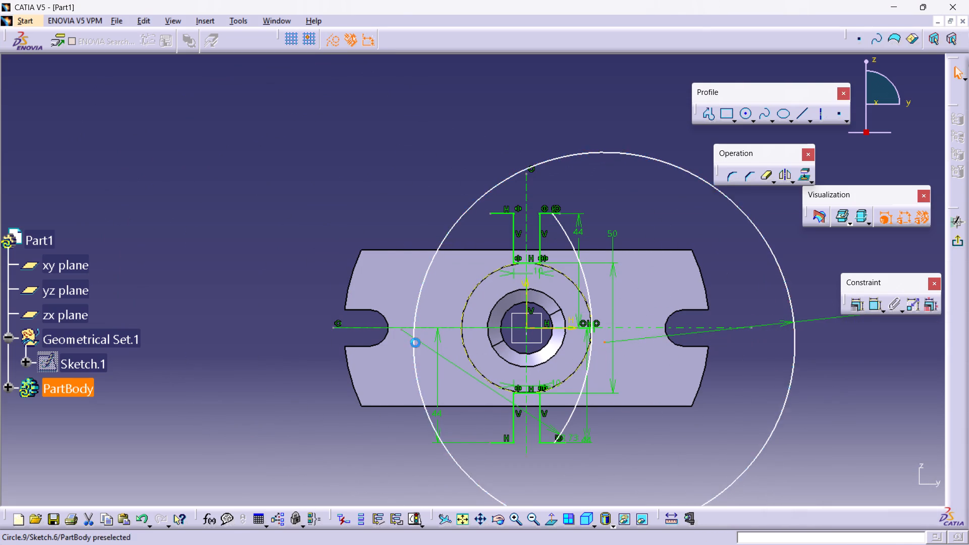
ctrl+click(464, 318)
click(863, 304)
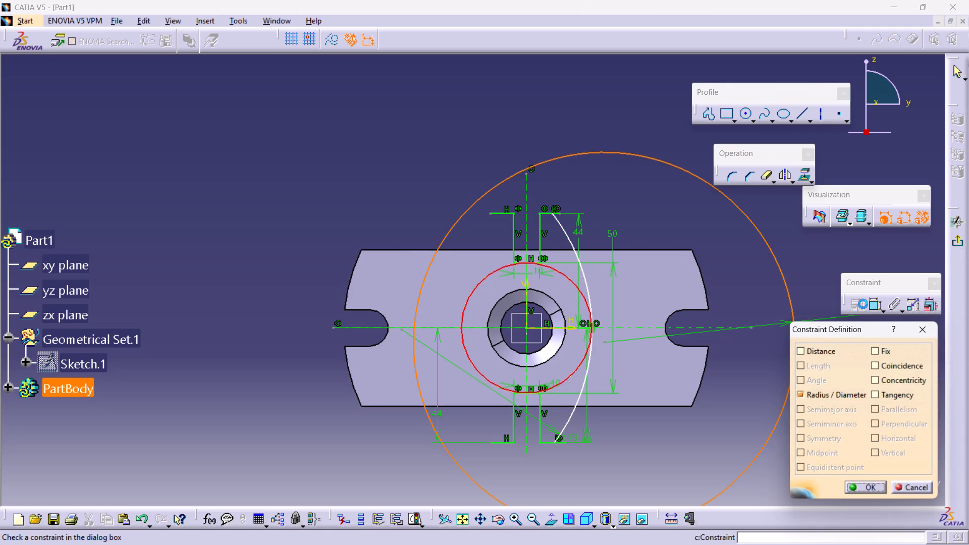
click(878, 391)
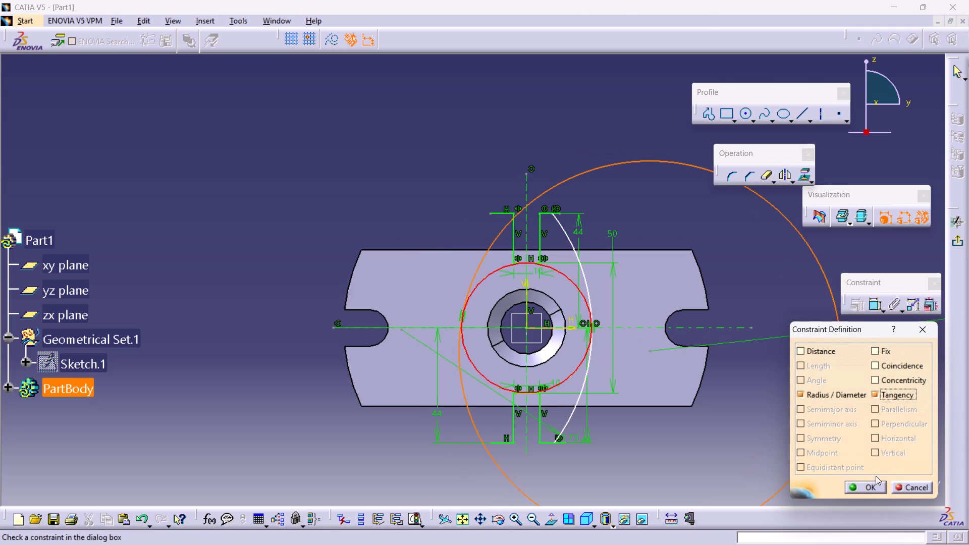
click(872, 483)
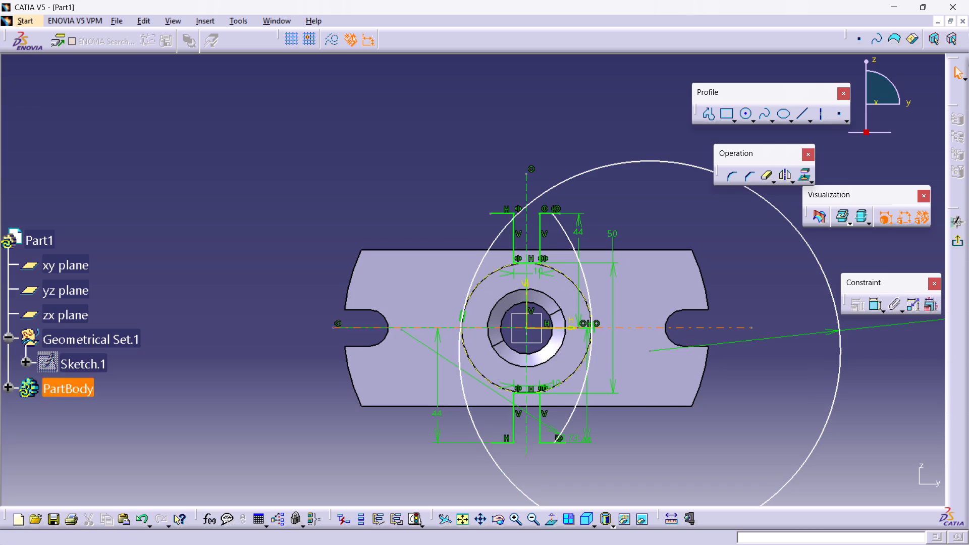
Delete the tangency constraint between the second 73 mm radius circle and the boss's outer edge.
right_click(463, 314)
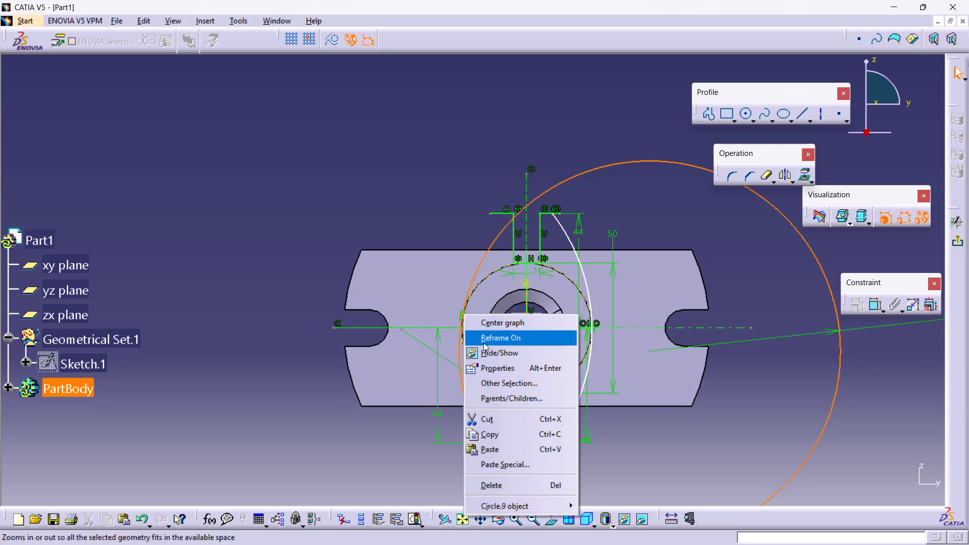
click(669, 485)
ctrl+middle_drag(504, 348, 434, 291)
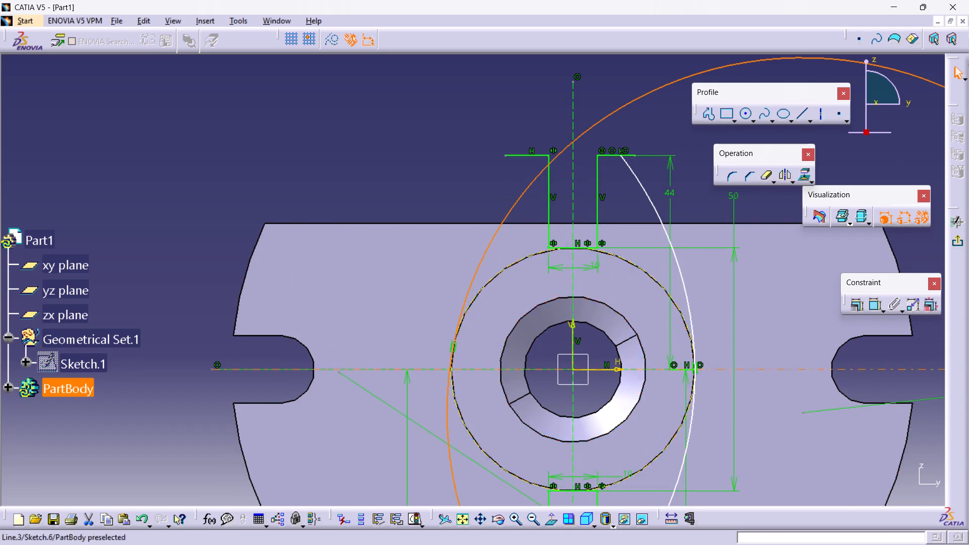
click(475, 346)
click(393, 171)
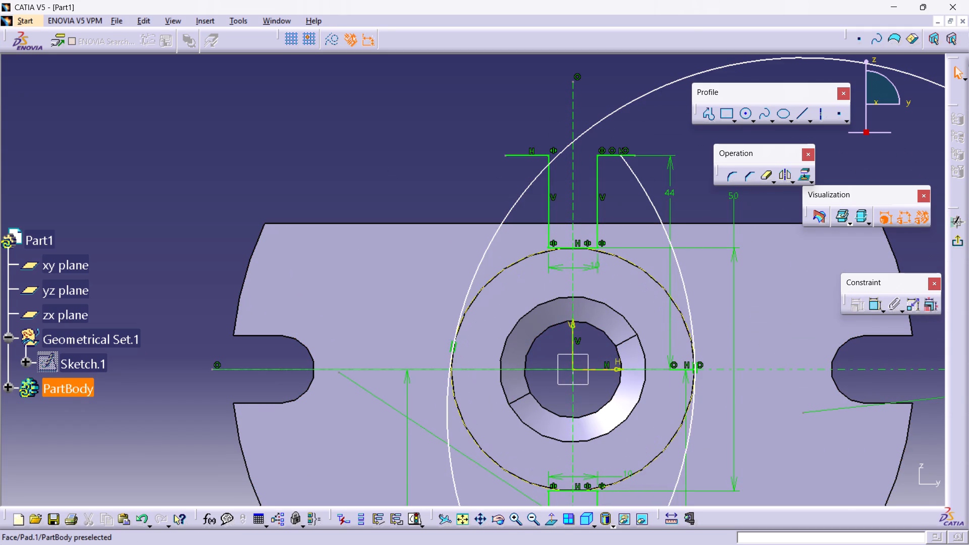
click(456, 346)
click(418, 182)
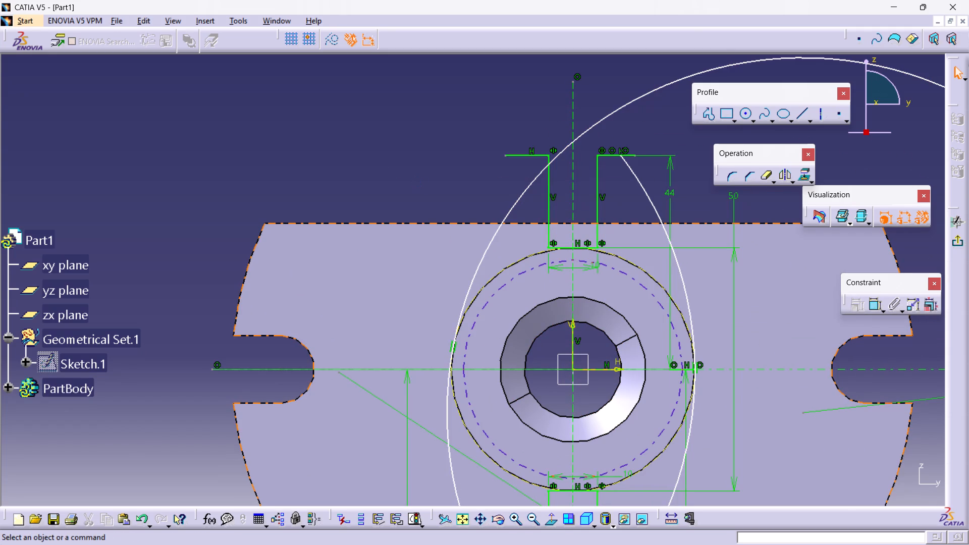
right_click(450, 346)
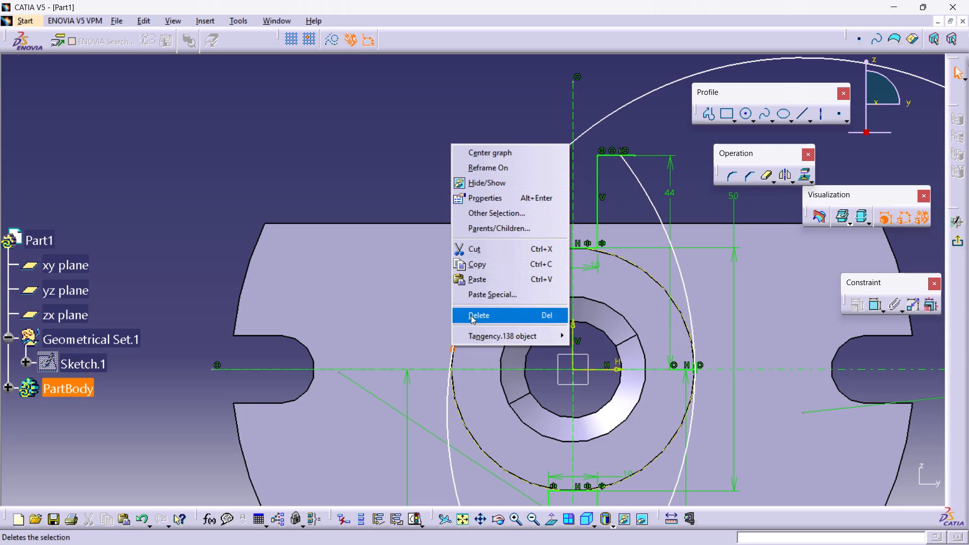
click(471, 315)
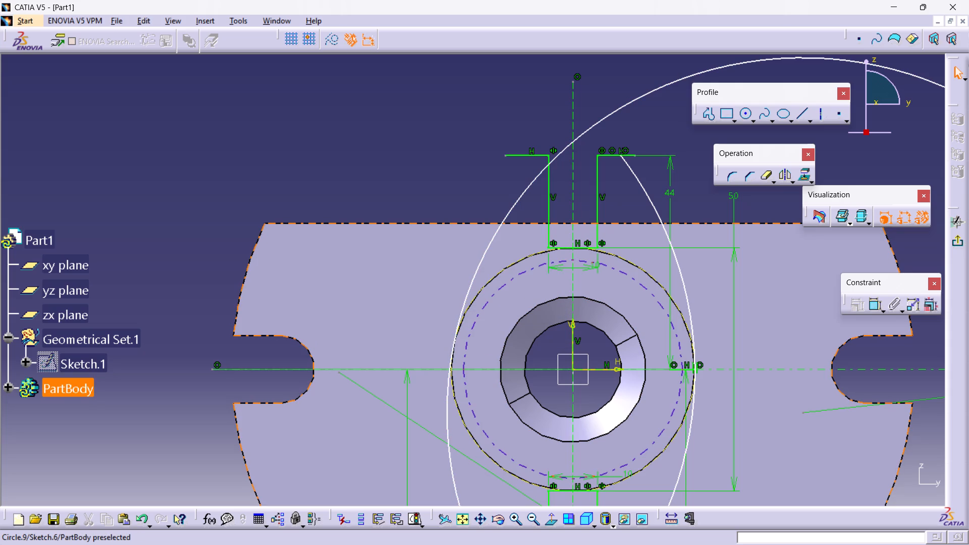
Move the second 73 mm radius circle so its left side passes between the plate's left-hand slot and the boss.
drag(478, 264, 392, 203)
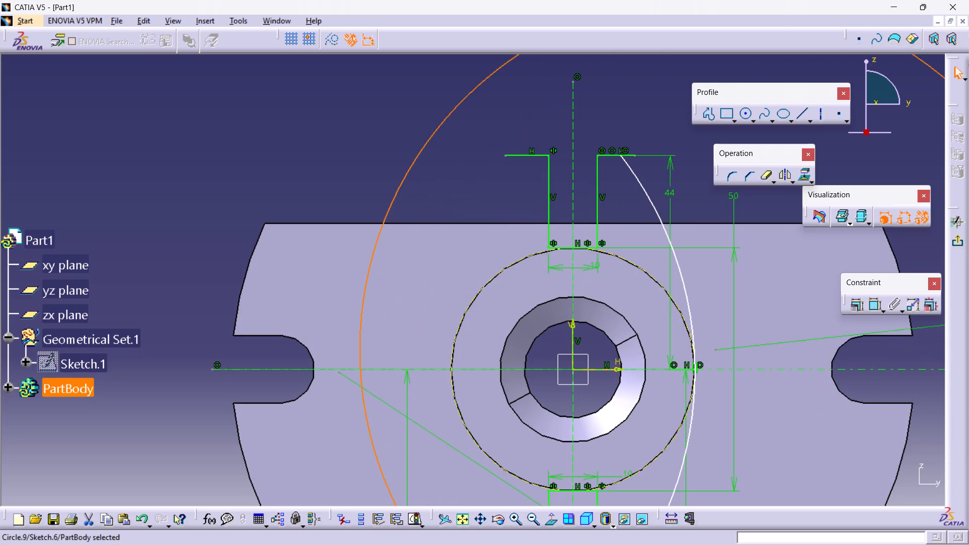
click(461, 192)
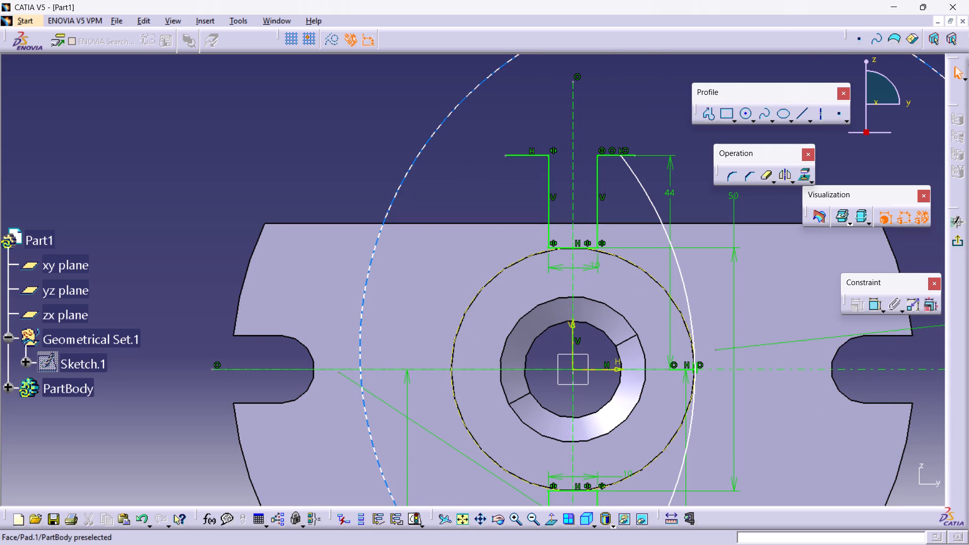
Make the second 73 mm radius circle tangent to the boss's outer circular edge on the left-slot side.
click(360, 368)
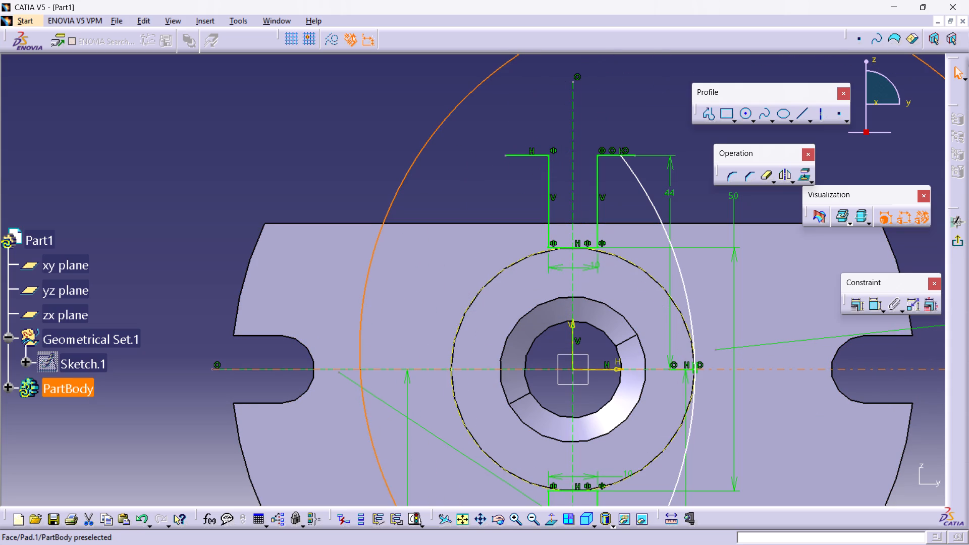
ctrl+click(452, 369)
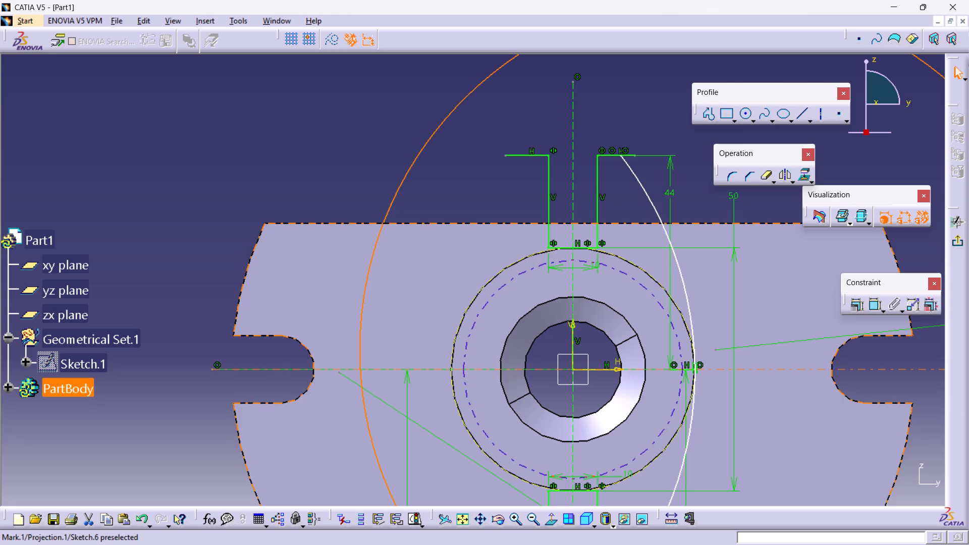
click(474, 187)
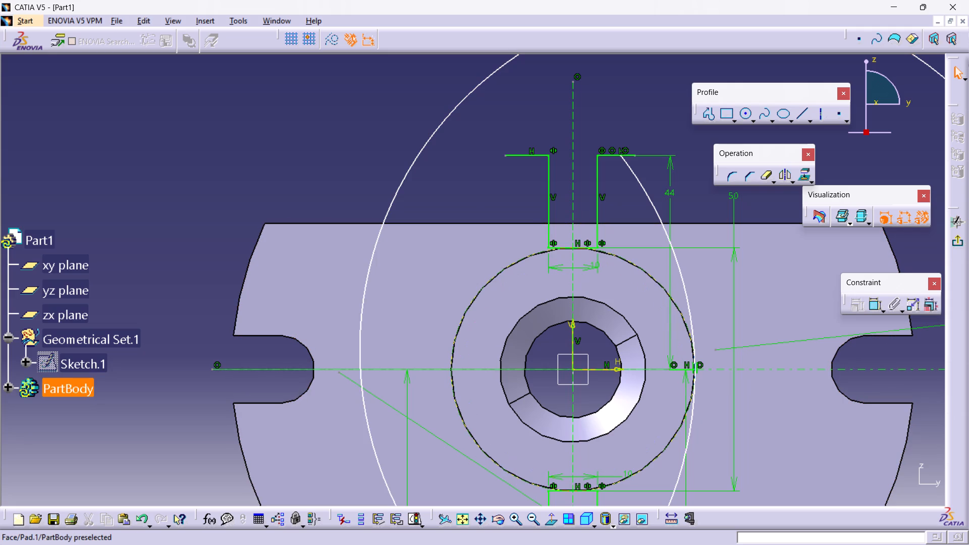
click(451, 362)
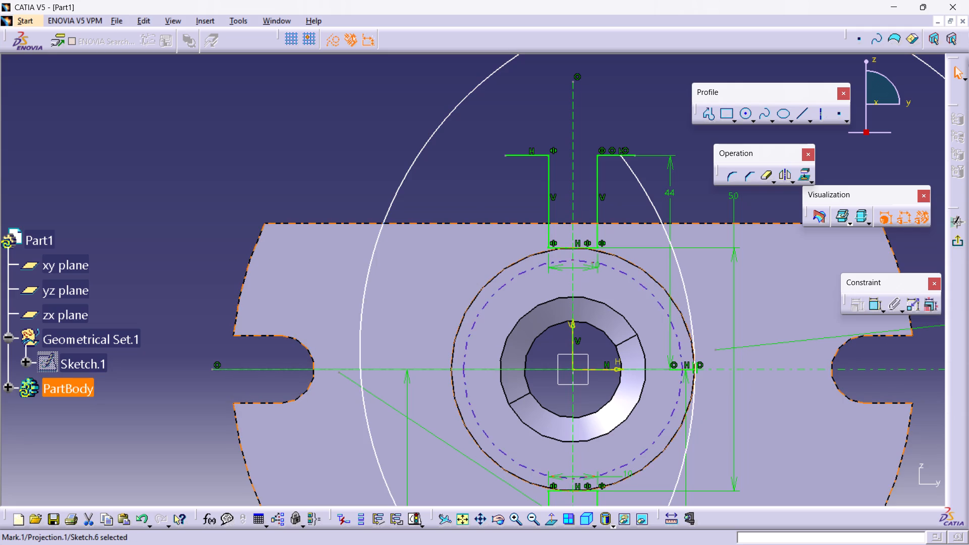
ctrl+click(358, 374)
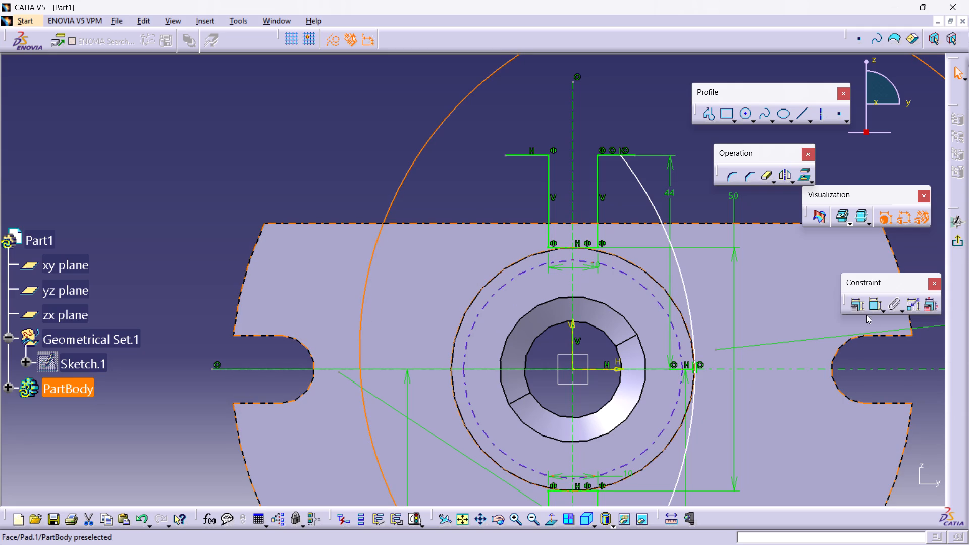
click(858, 308)
click(876, 393)
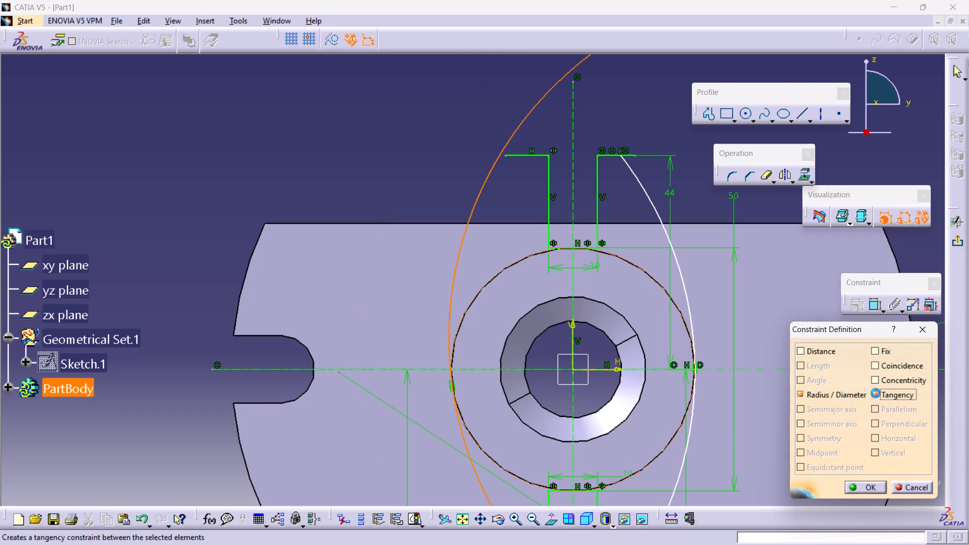
click(848, 486)
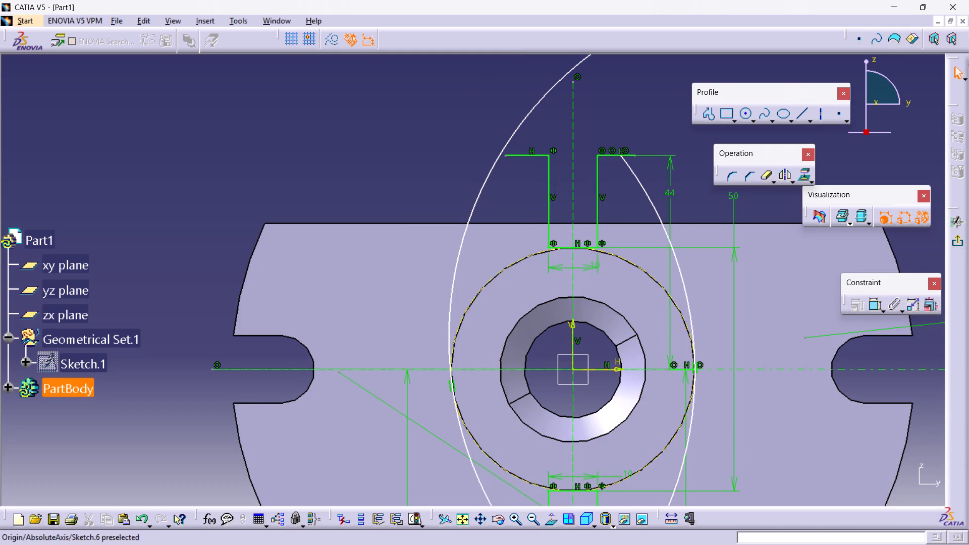
Move the tangent 73 mm radius circle so it touches the boss close to the horizontal centreline.
drag(459, 425, 459, 425)
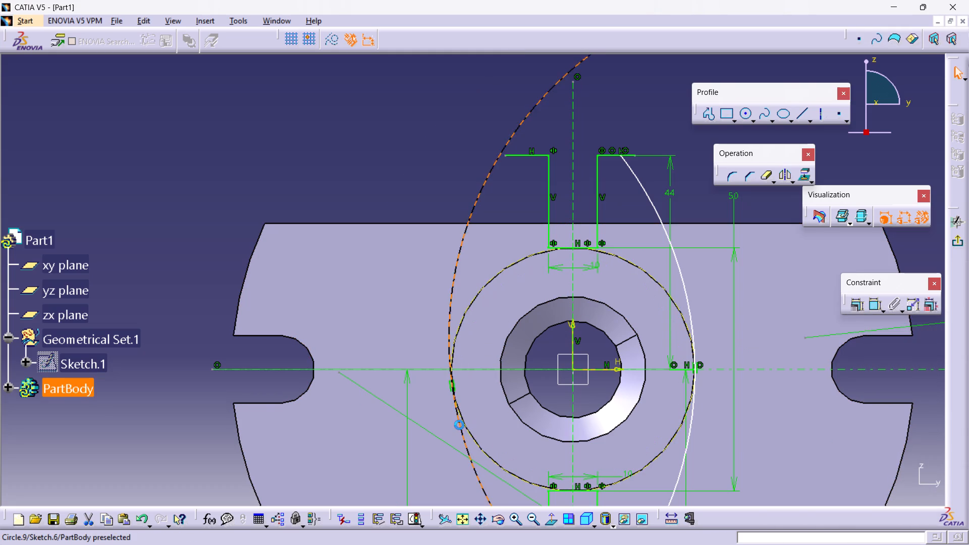
drag(459, 425, 467, 416)
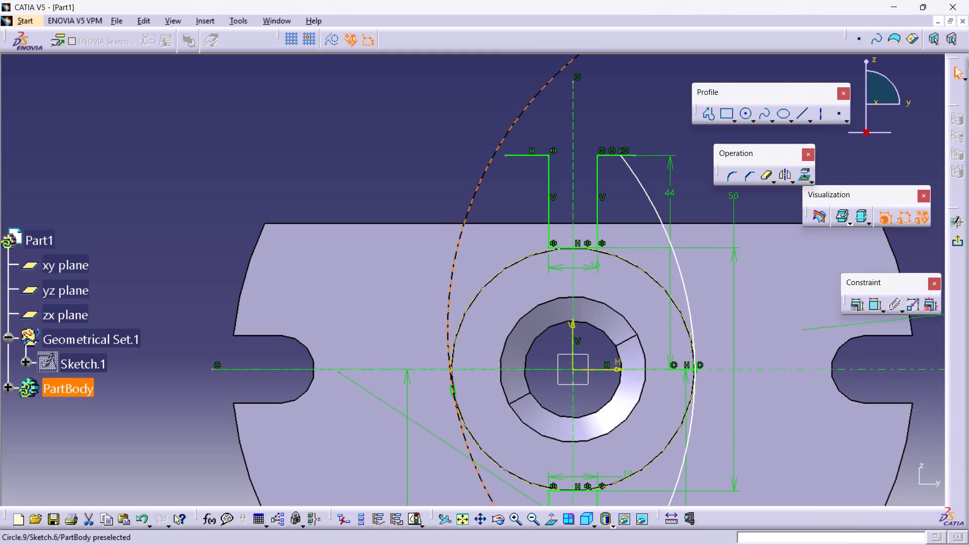
drag(467, 416, 486, 463)
click(486, 463)
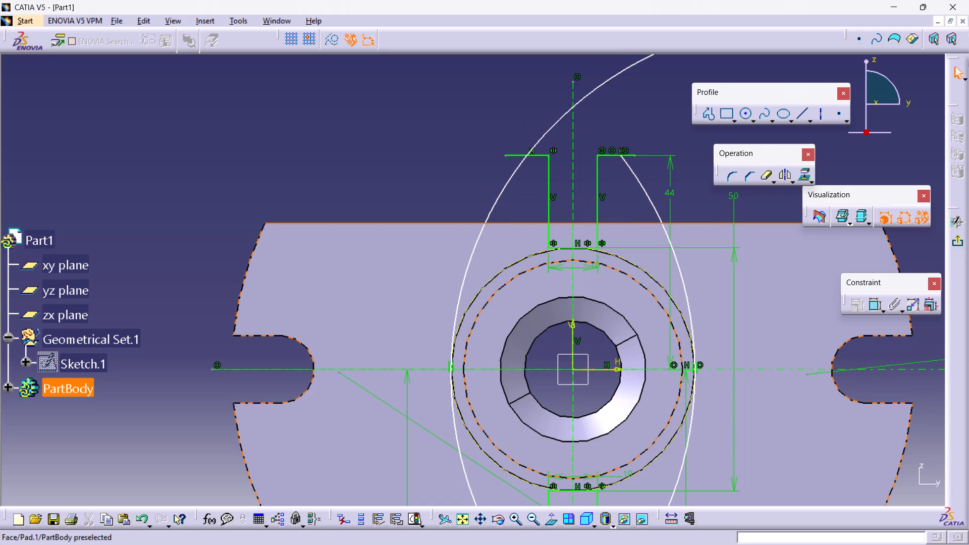
click(356, 137)
Make the upper and lower endpoints of the right-hand 73 mm radius arc symmetric about the horizontal centreline.
middle_drag(435, 153, 381, 116)
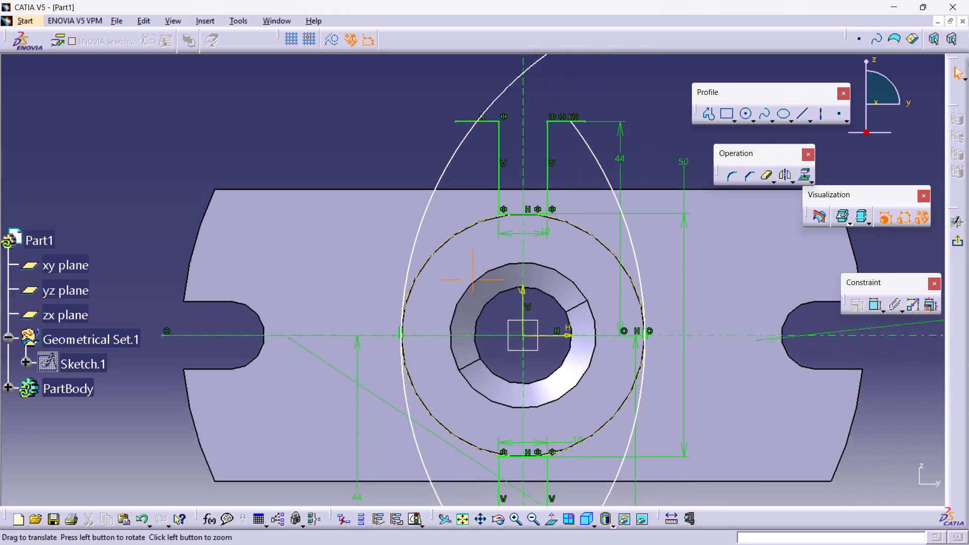
middle_drag(381, 116, 355, 96)
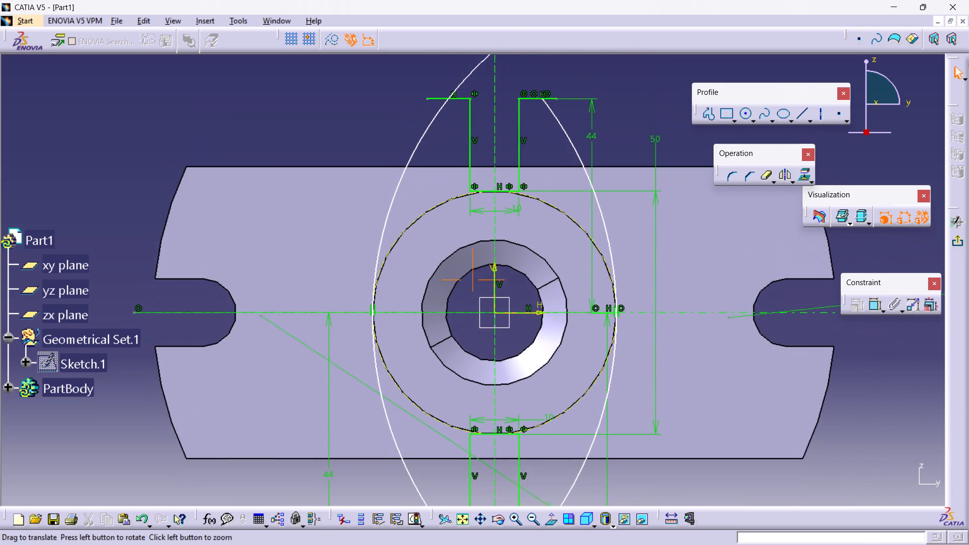
middle_drag(355, 96, 348, 90)
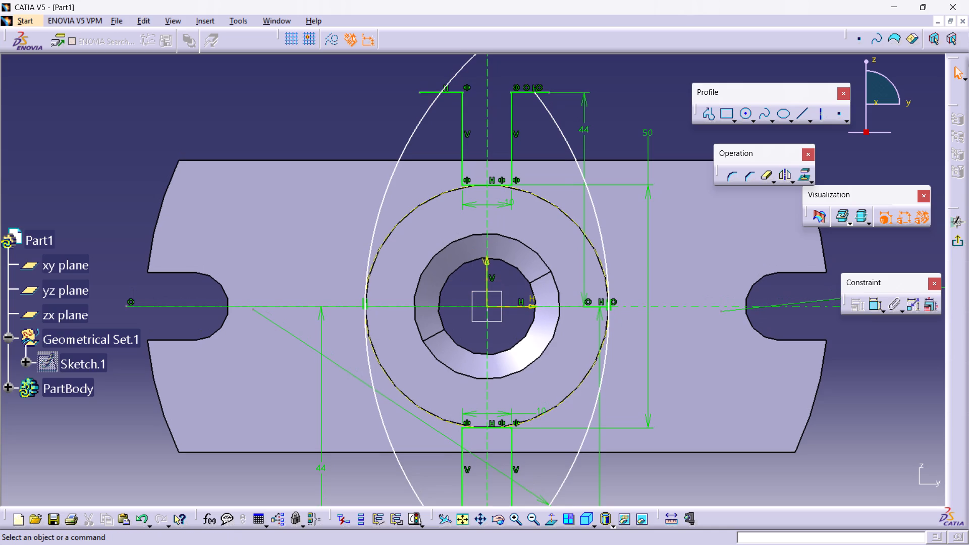
click(536, 95)
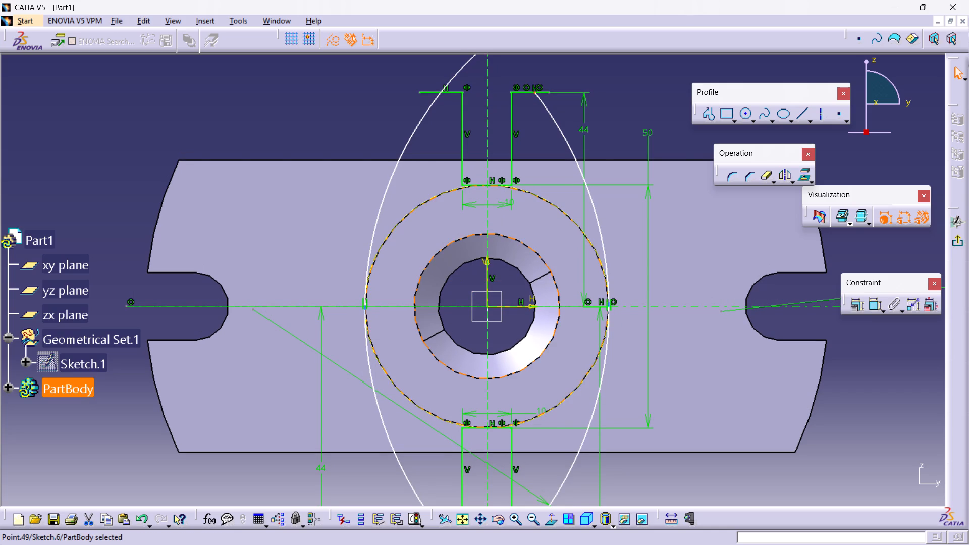
middle_drag(542, 200, 536, 72)
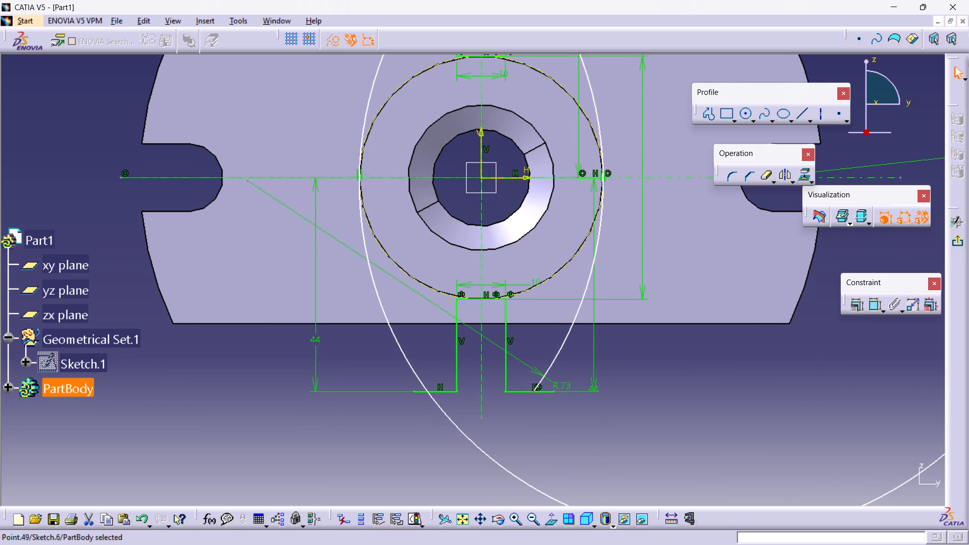
ctrl+click(534, 392)
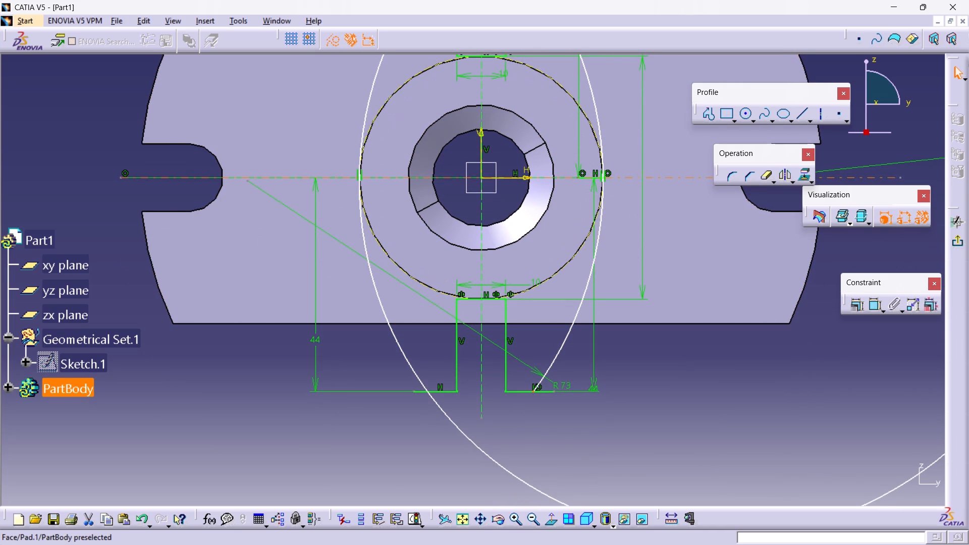
ctrl+click(650, 176)
click(855, 305)
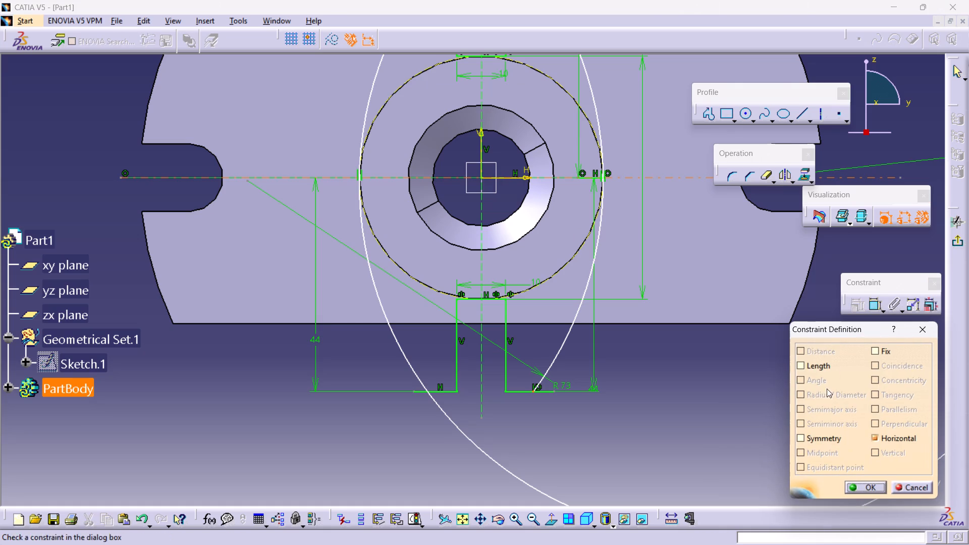
click(806, 436)
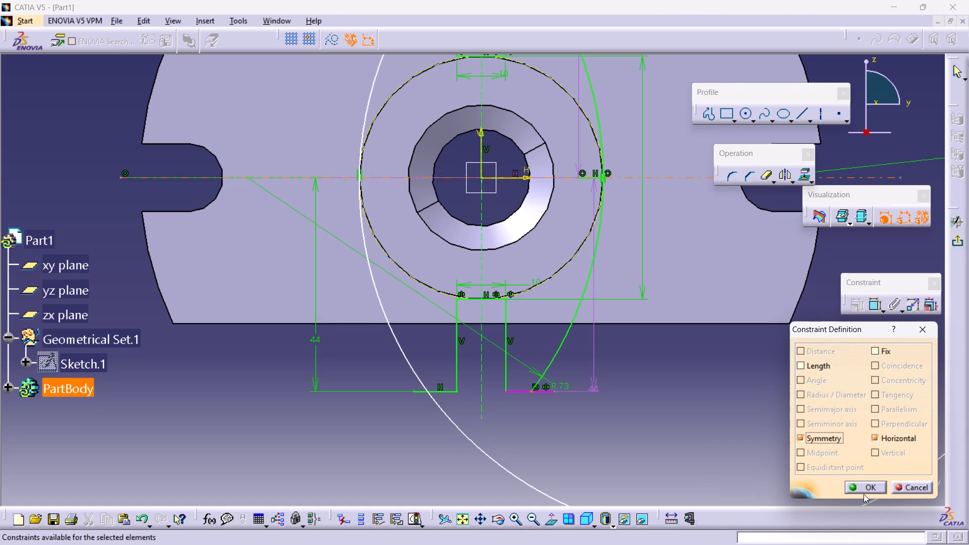
click(864, 494)
click(811, 467)
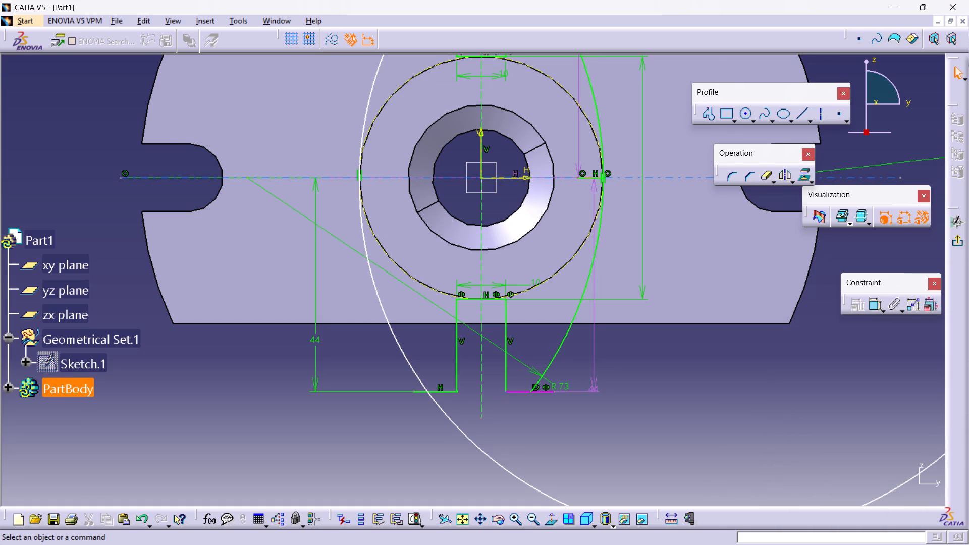
Delete the 44 mm offset dimension between the horizontal centreline and the lower lug's right-hand end line.
middle_drag(605, 323, 433, 453)
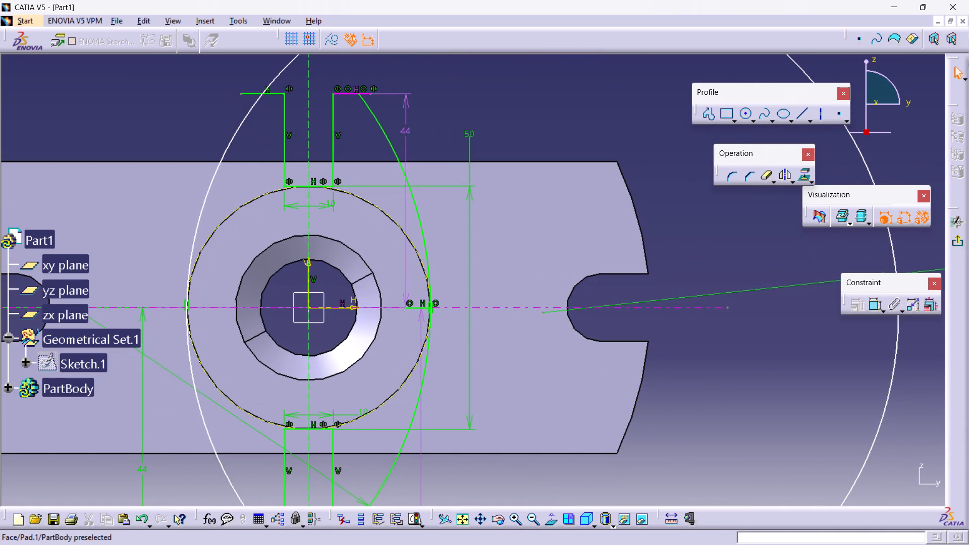
middle_drag(630, 294, 546, 214)
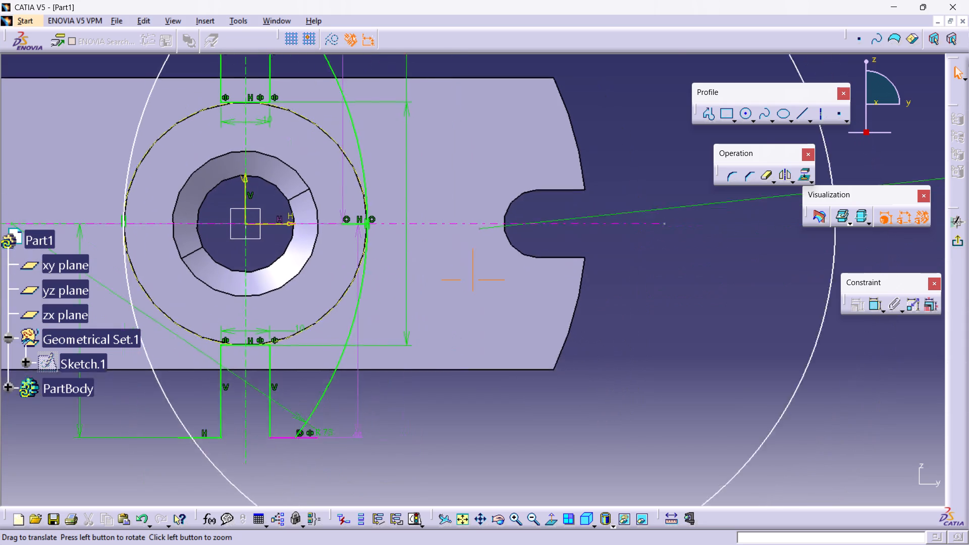
middle_drag(546, 214, 702, 237)
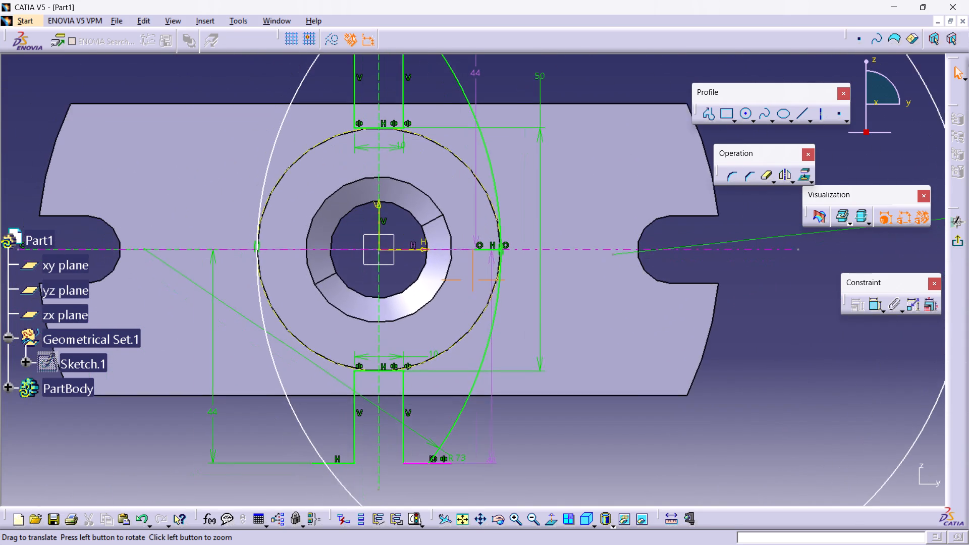
middle_drag(702, 237, 703, 236)
ctrl+middle_drag(678, 266, 672, 303)
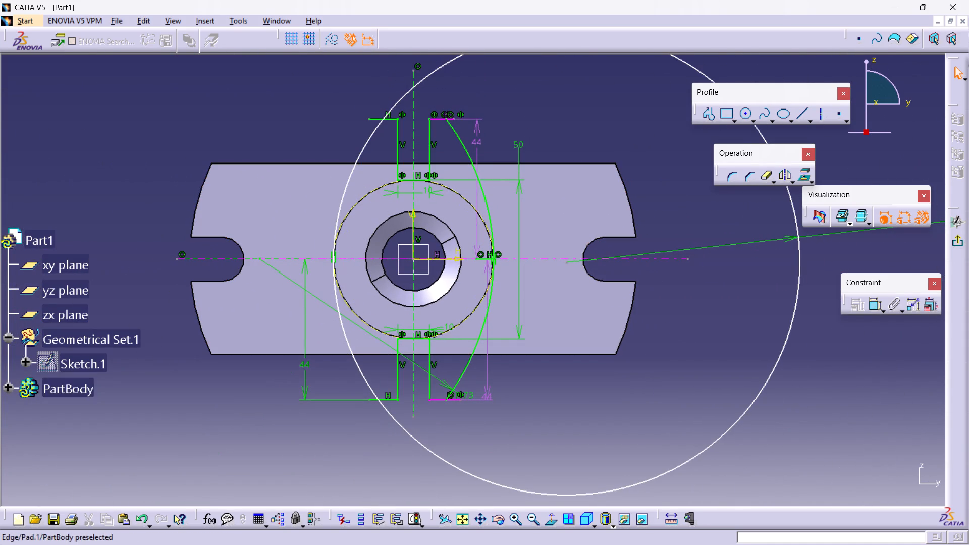
right_click(486, 383)
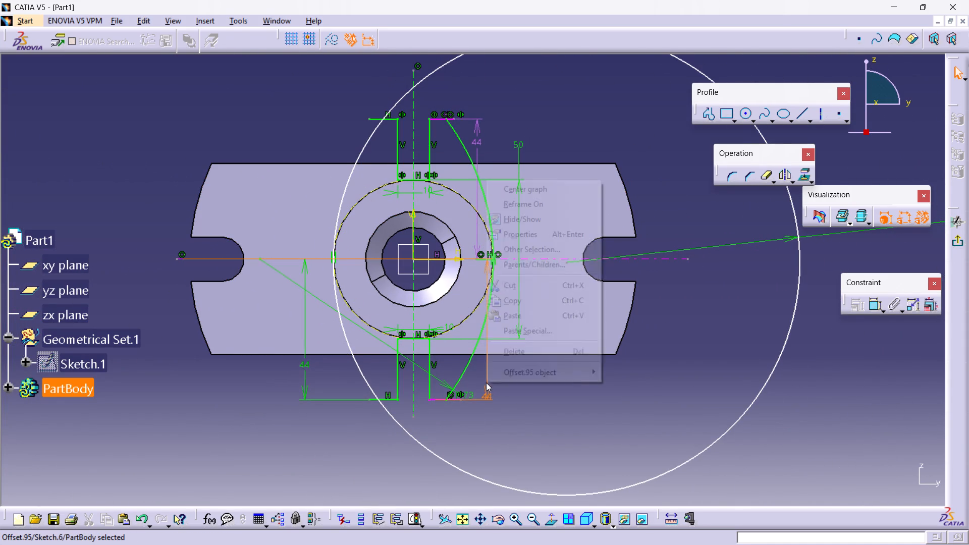
click(529, 348)
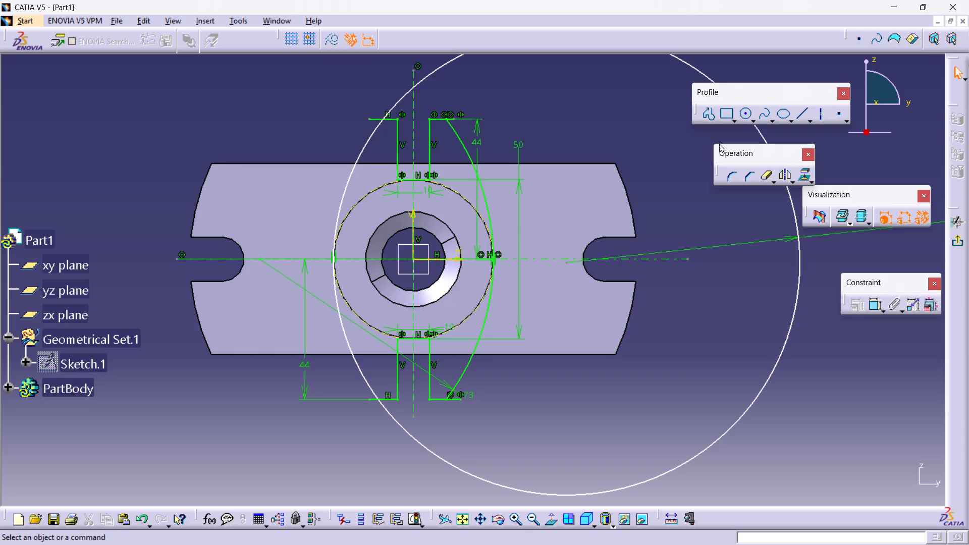
Quick Trim the second 73 mm radius circle to leave only its left arc between the upper and lower lug end lines.
double_click(768, 173)
click(433, 69)
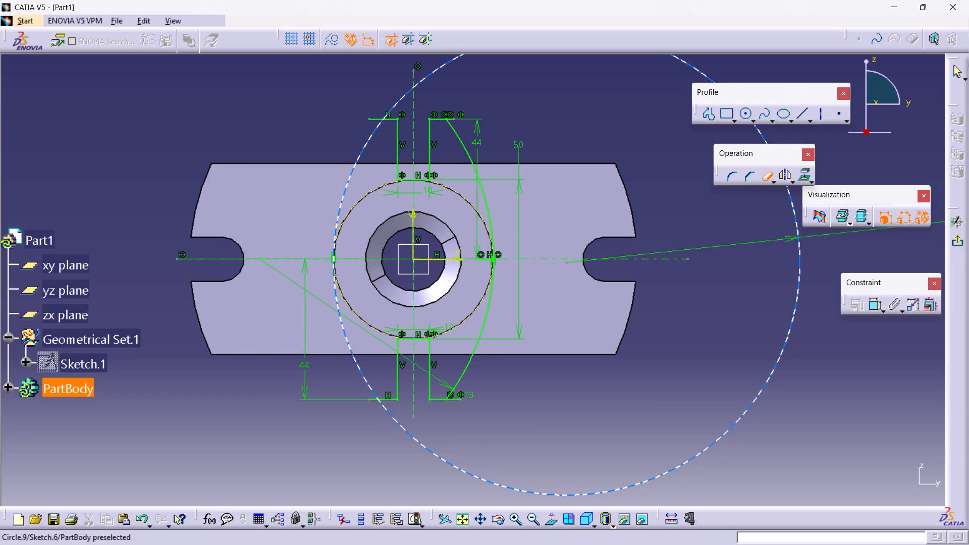
click(401, 98)
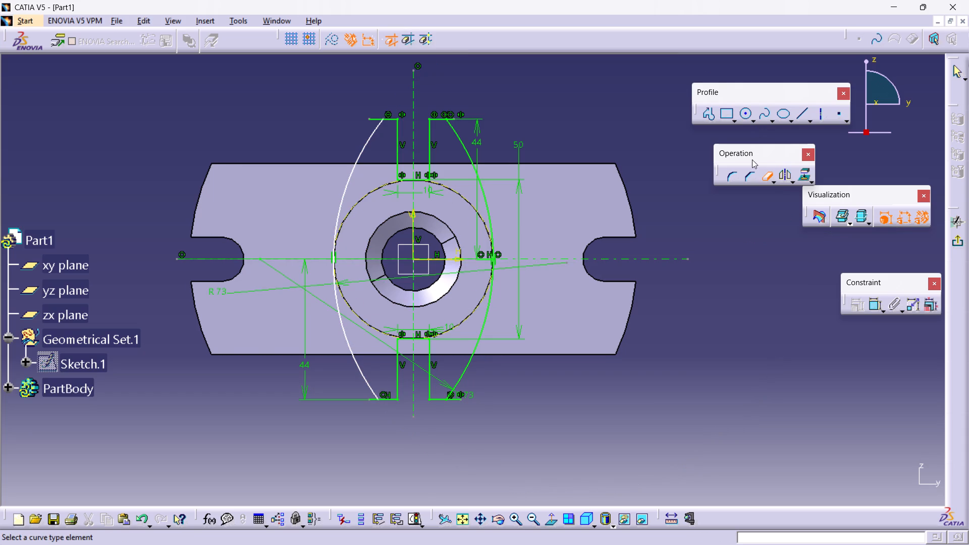
click(765, 173)
click(736, 322)
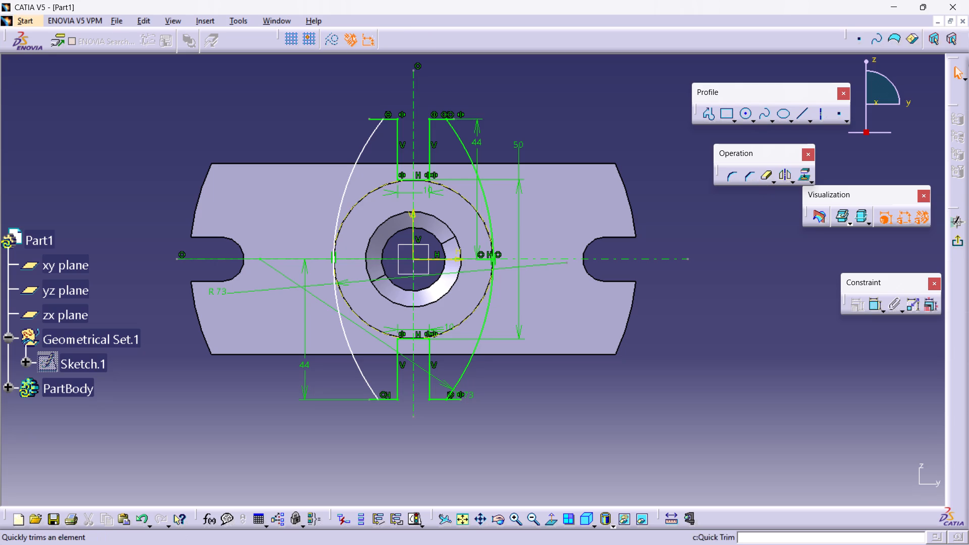
Make the upper and lower endpoints of the left-hand 73 mm radius arc symmetric about the horizontal centreline.
click(379, 400)
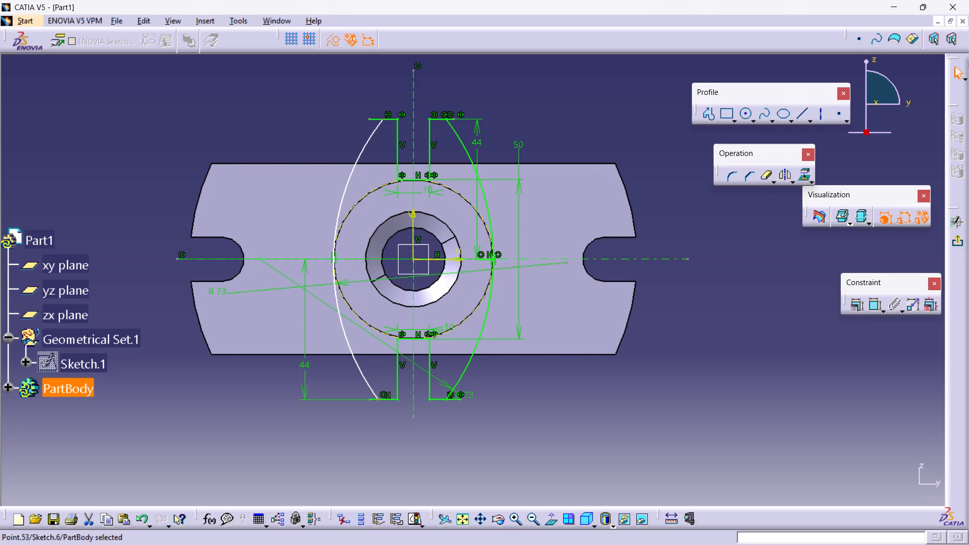
ctrl+click(384, 118)
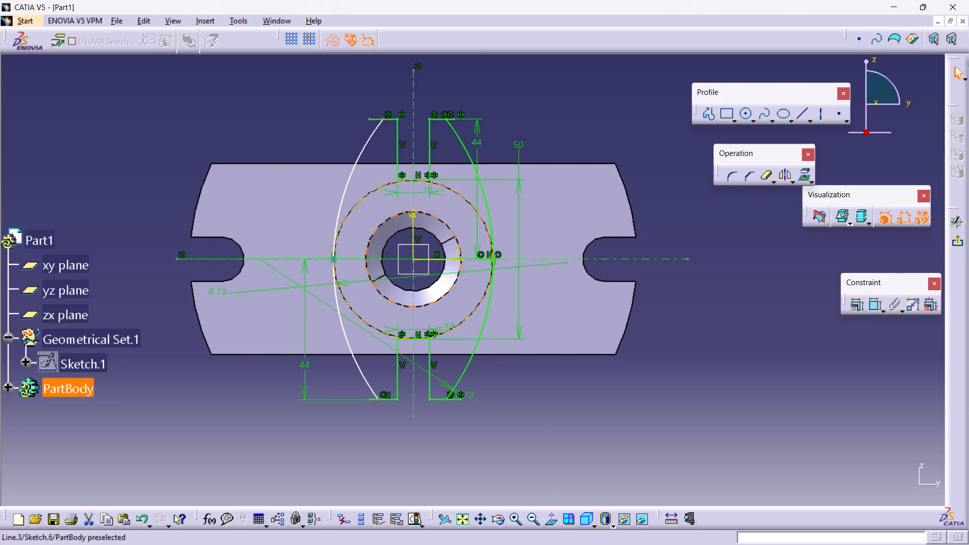
ctrl+click(243, 260)
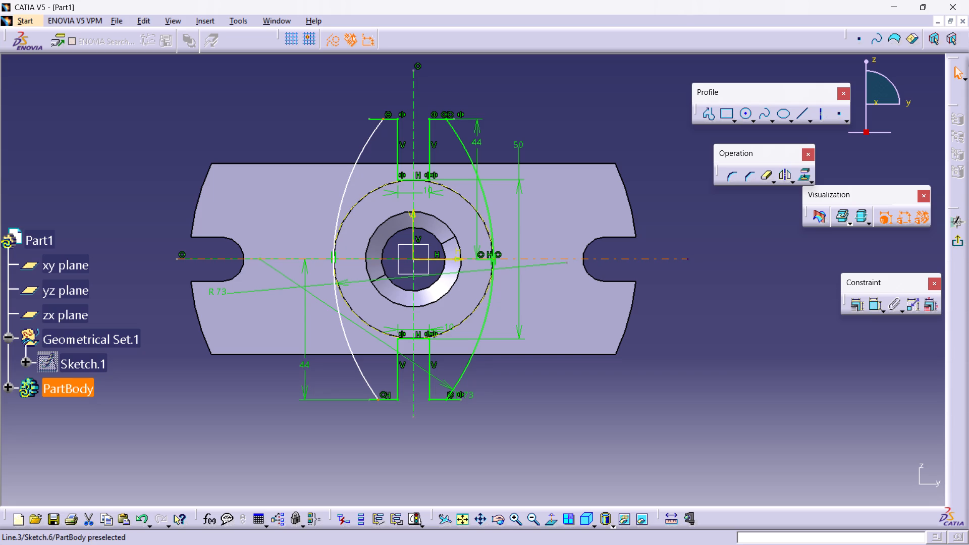
click(852, 305)
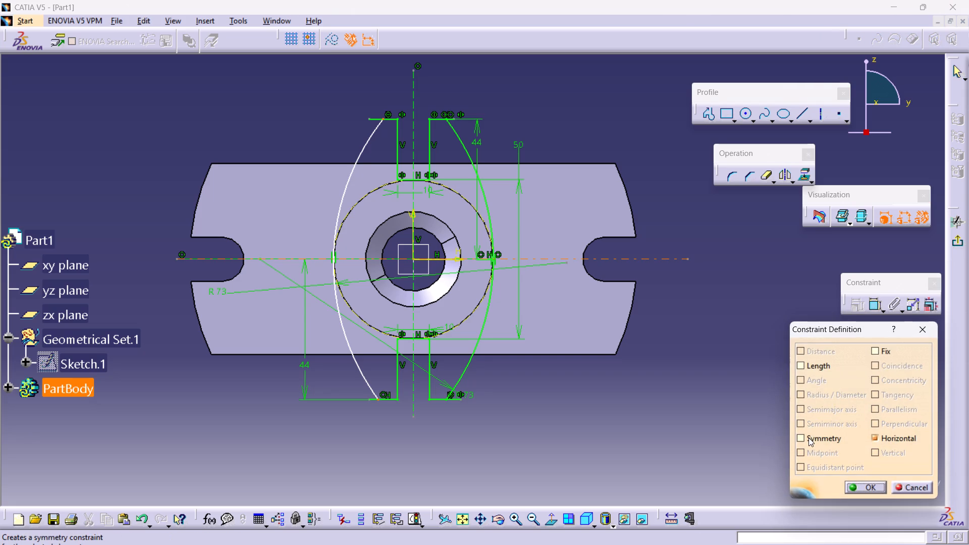
click(809, 437)
click(865, 486)
click(765, 459)
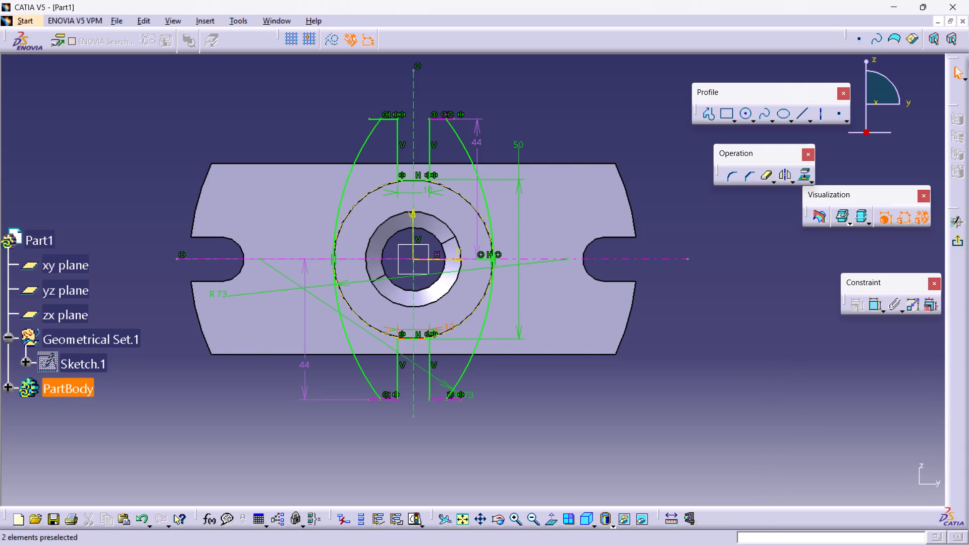
Delete the 44 mm offset dimension between the horizontal centreline and the lower lug's left-hand end line.
right_click(304, 369)
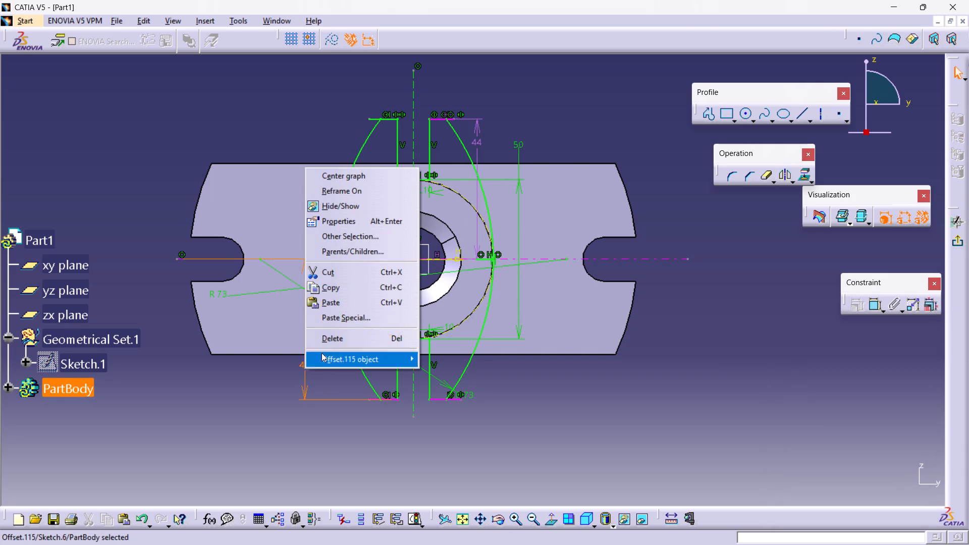
click(332, 333)
click(596, 413)
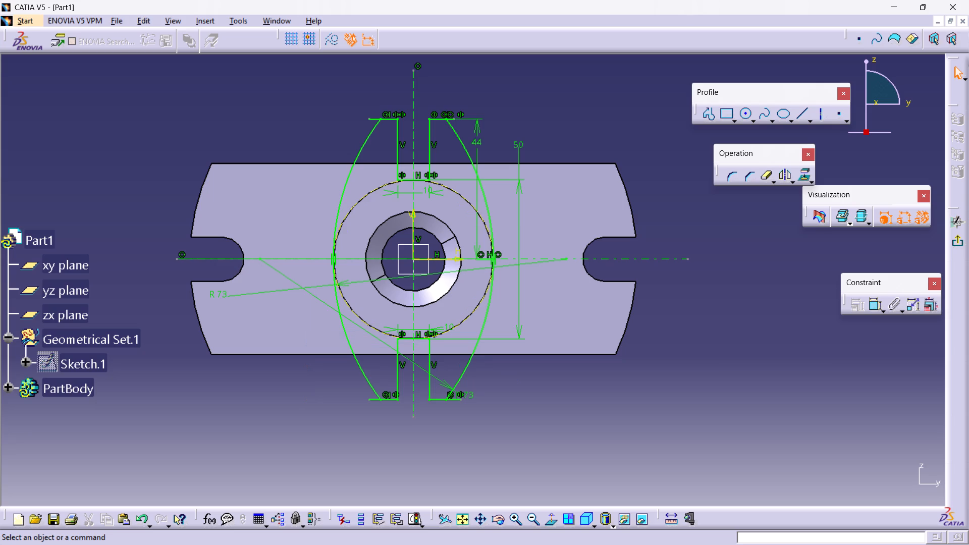
Quick Trim the outer stubs of all four lug end lines beyond the 73 mm radius arcs and exit the sketch.
double_click(764, 175)
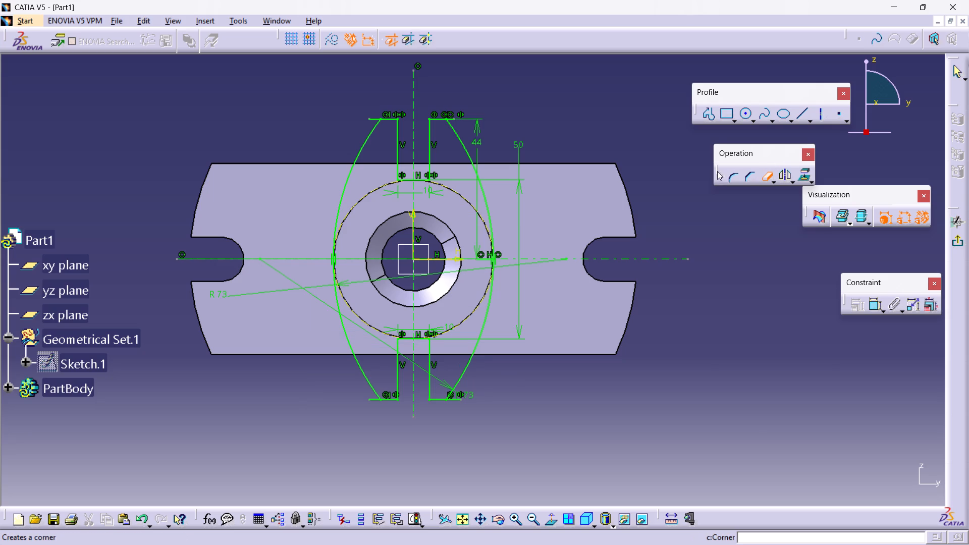
click(375, 119)
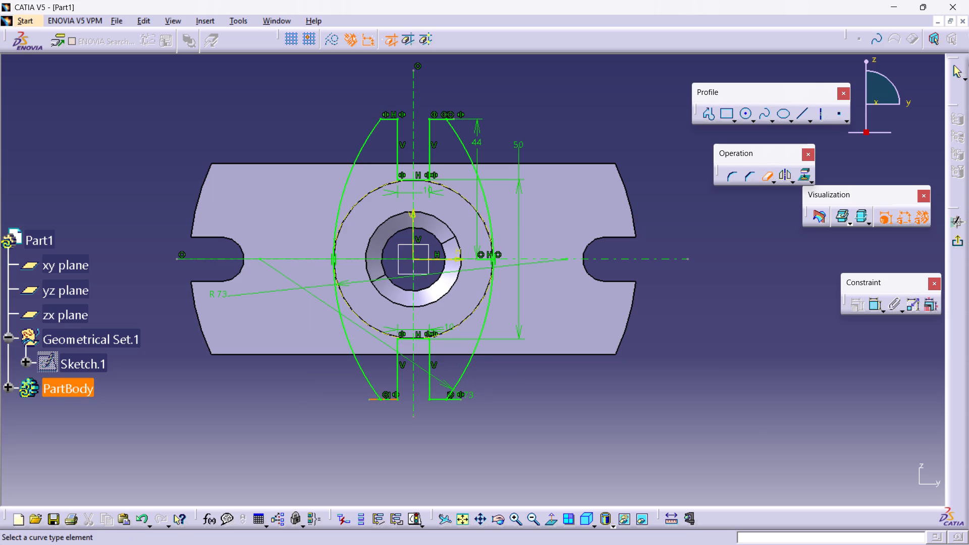
click(376, 400)
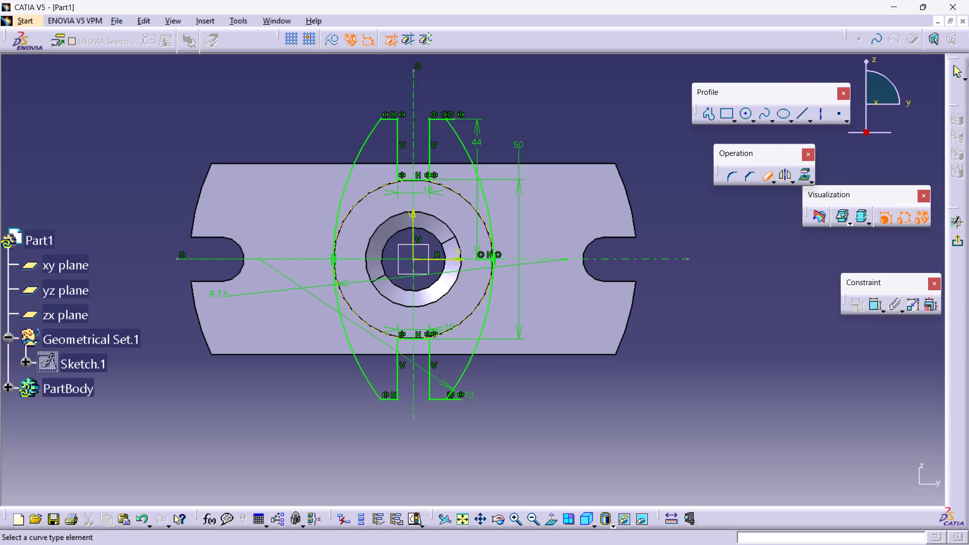
click(455, 400)
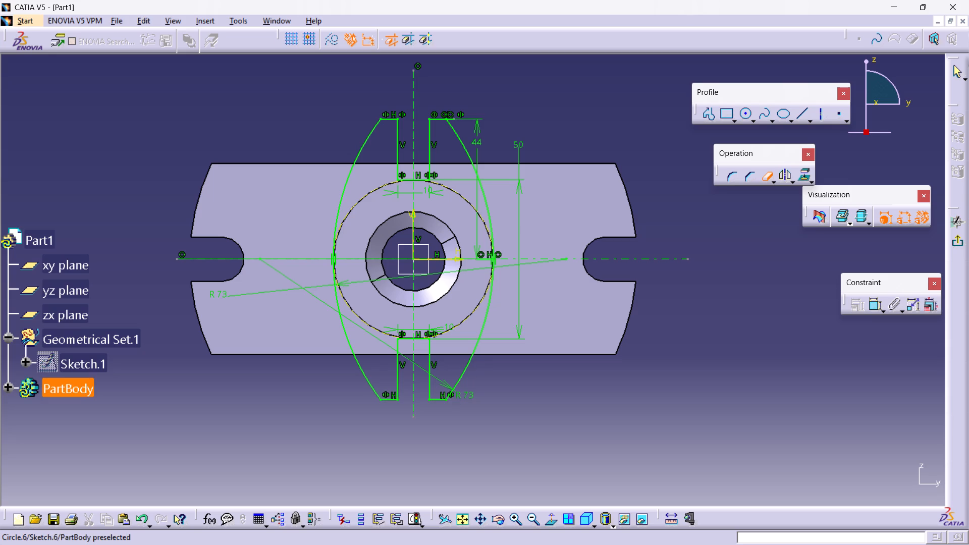
click(451, 117)
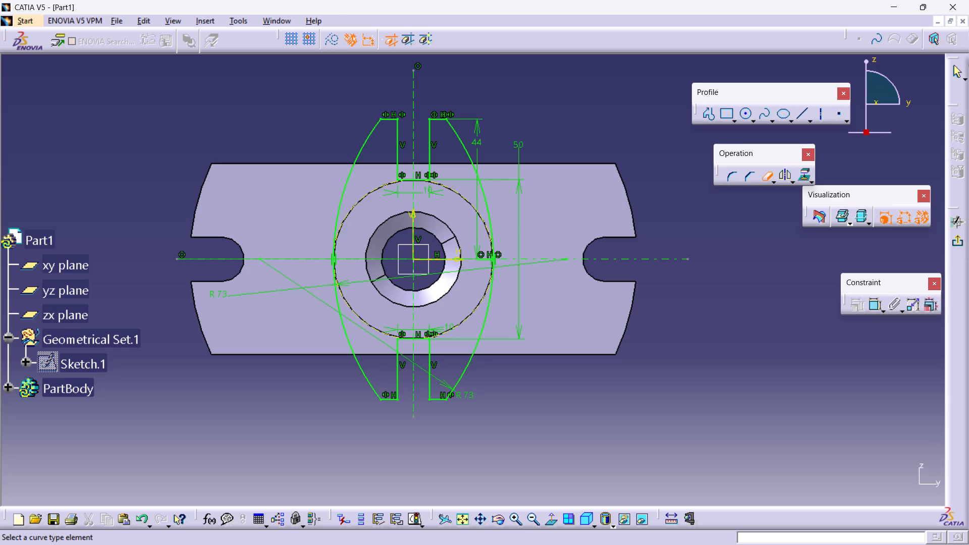
click(956, 244)
Reopen the lug sketch, delete the short stray horizontal line at the boss circle's right-hand edge, and exit the sketch.
middle_drag(650, 261, 656, 234)
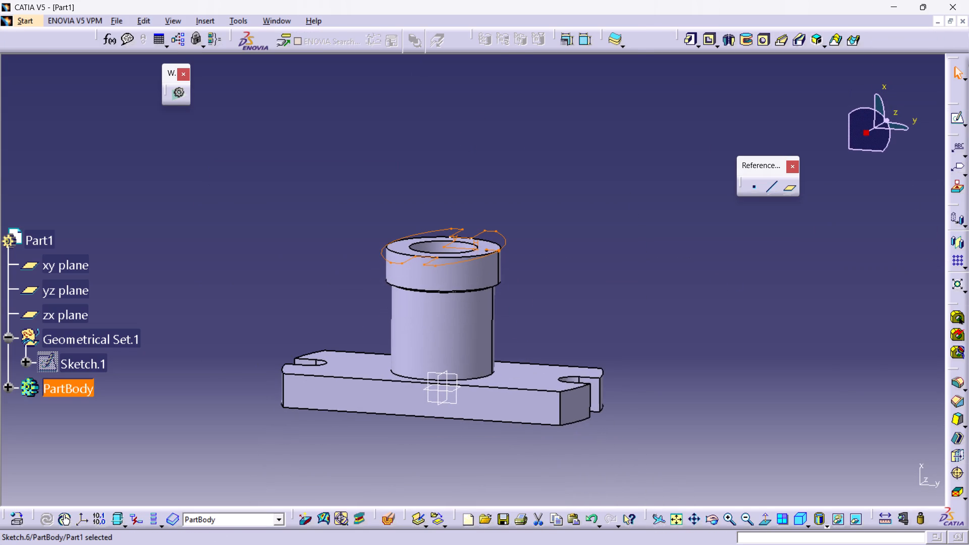
middle_drag(632, 247, 657, 340)
click(958, 119)
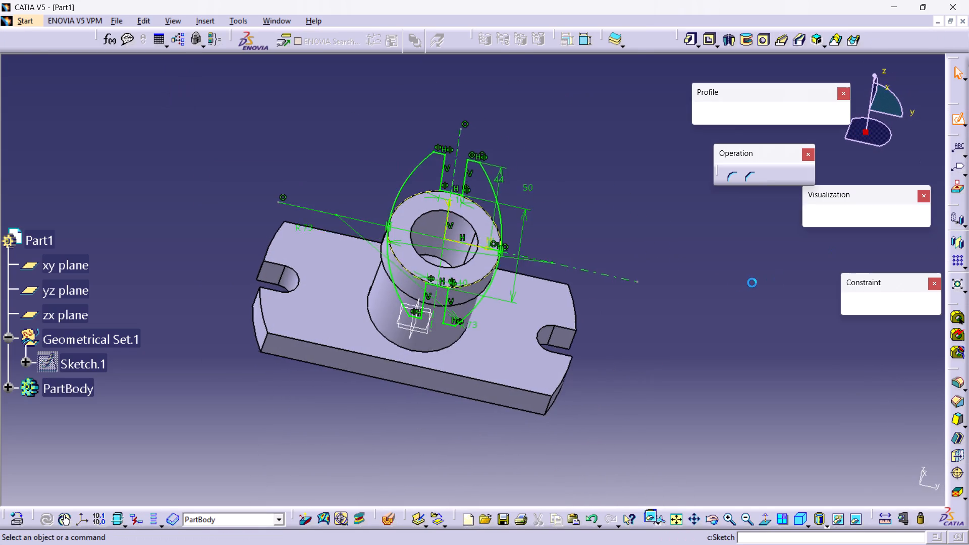
right_click(491, 237)
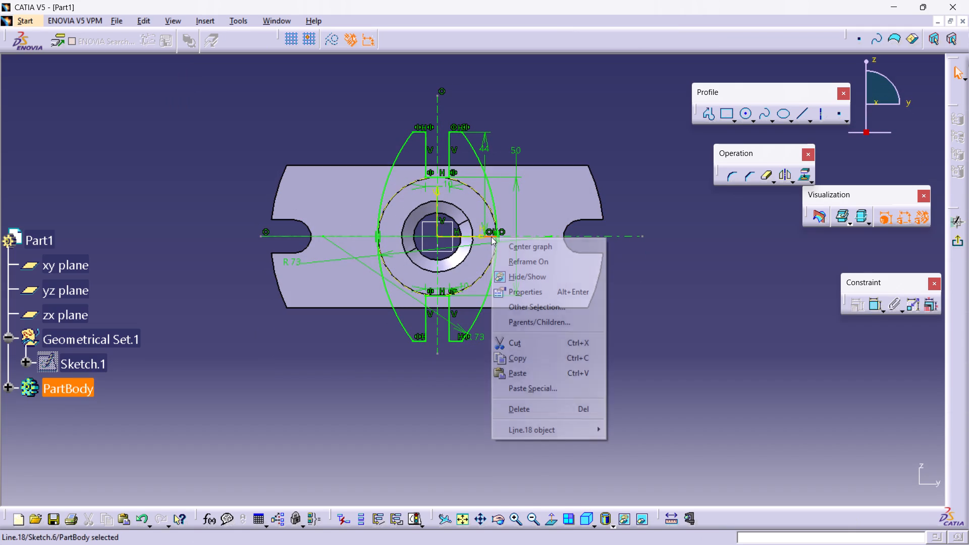
click(572, 417)
click(573, 411)
click(697, 391)
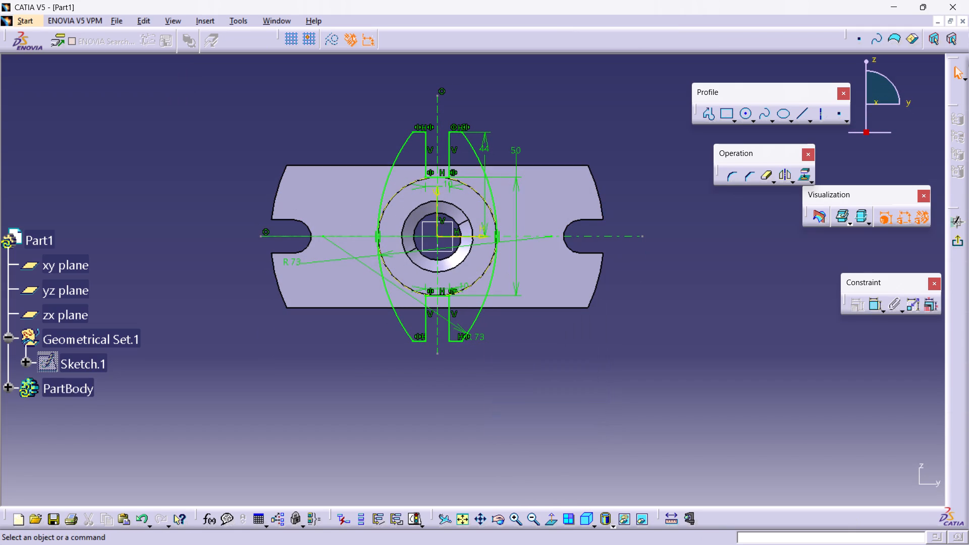
click(949, 241)
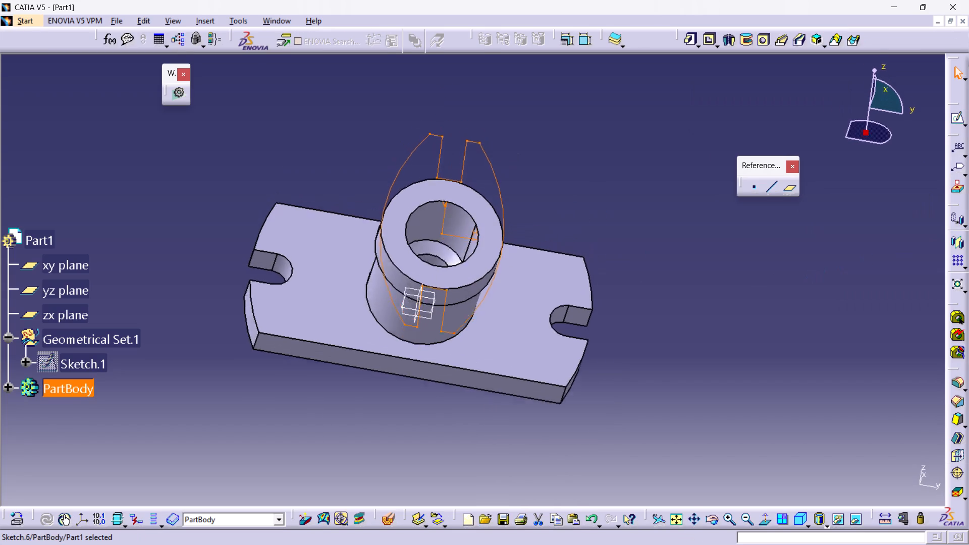
click(702, 283)
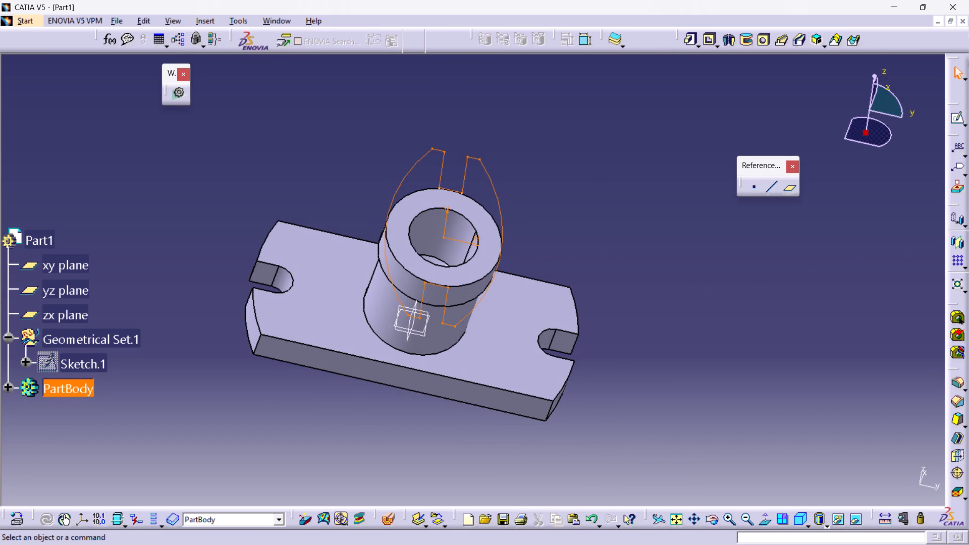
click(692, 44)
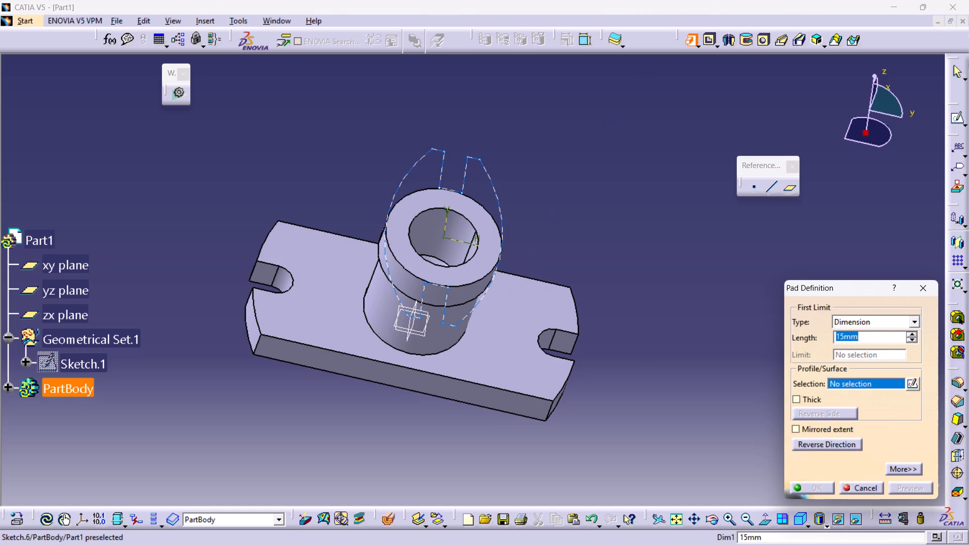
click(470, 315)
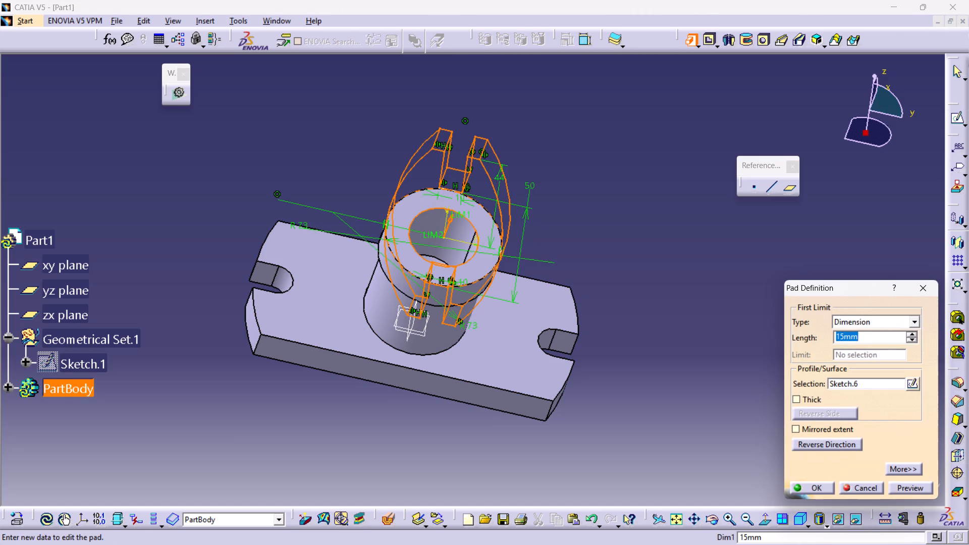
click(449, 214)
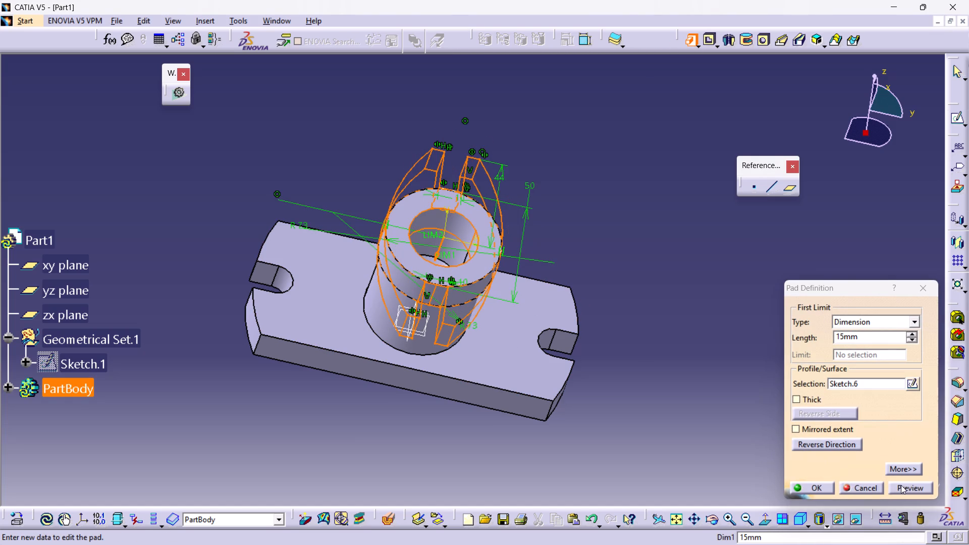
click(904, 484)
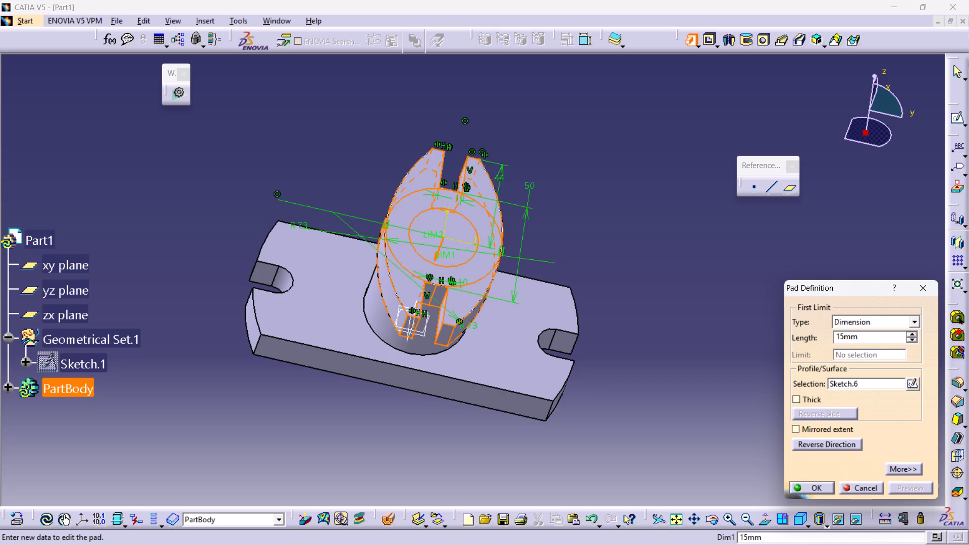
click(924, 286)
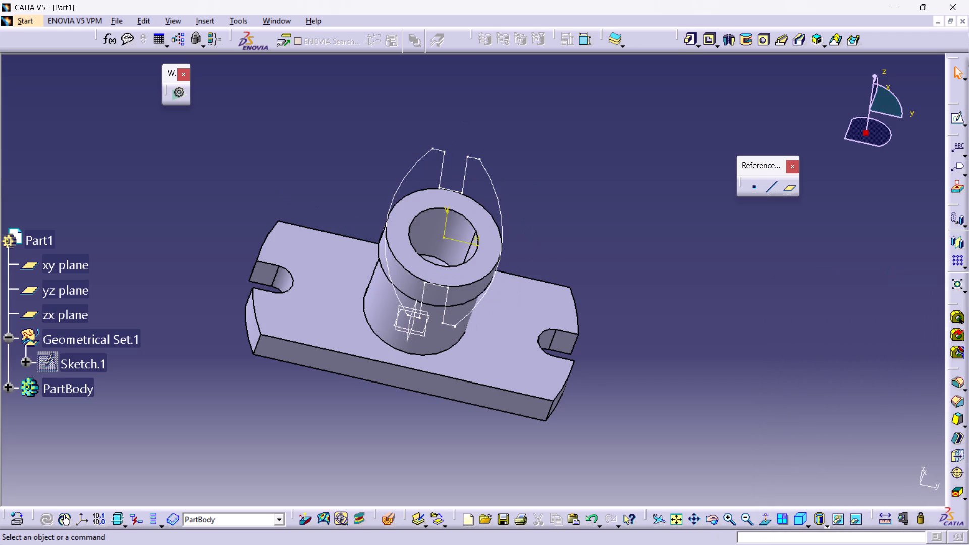
Project the circular bore edge of the collar's top face into the lug sketch and exit the sketch.
click(954, 123)
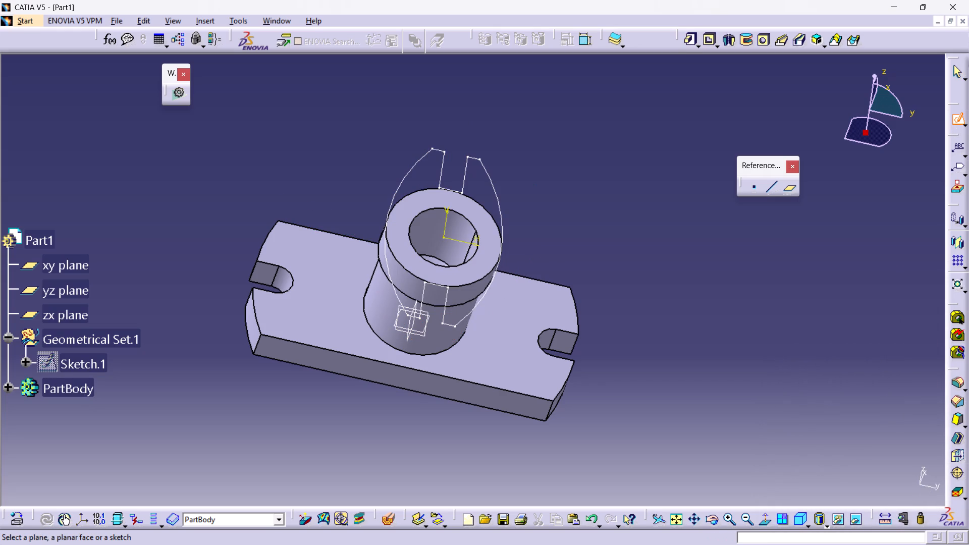
click(504, 222)
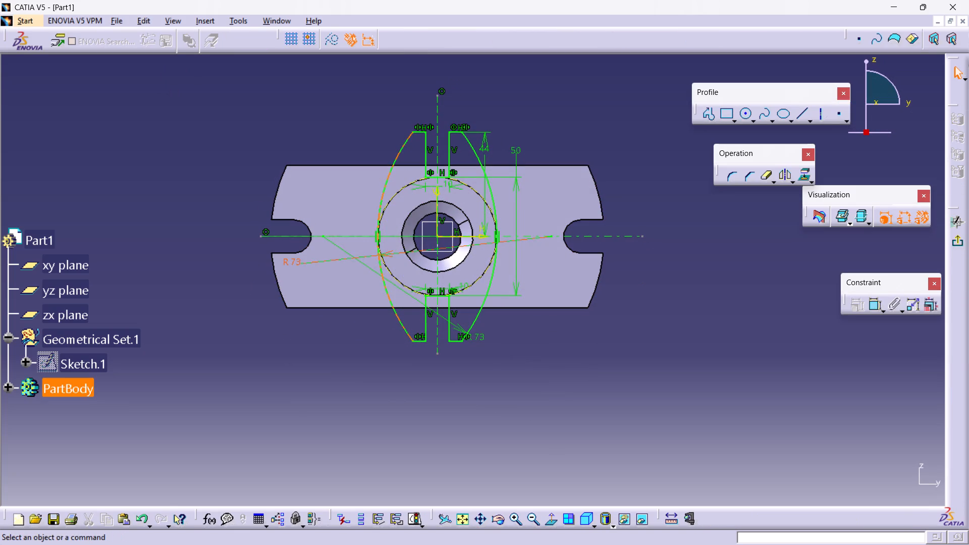
click(466, 214)
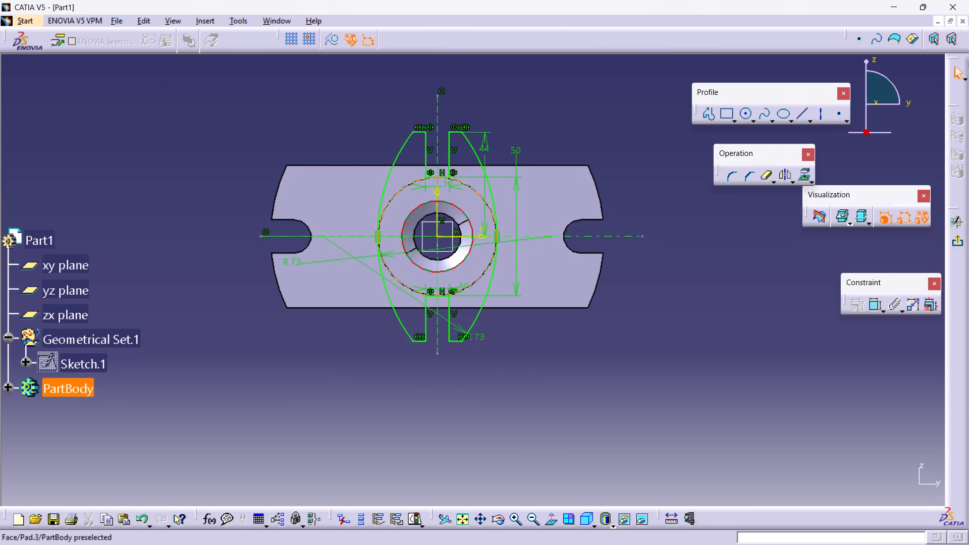
click(802, 172)
click(781, 278)
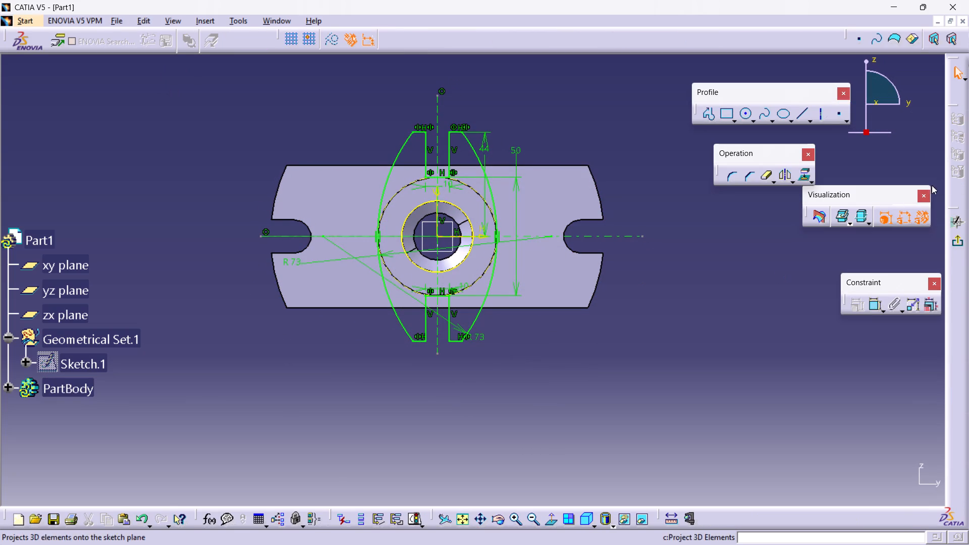
click(956, 244)
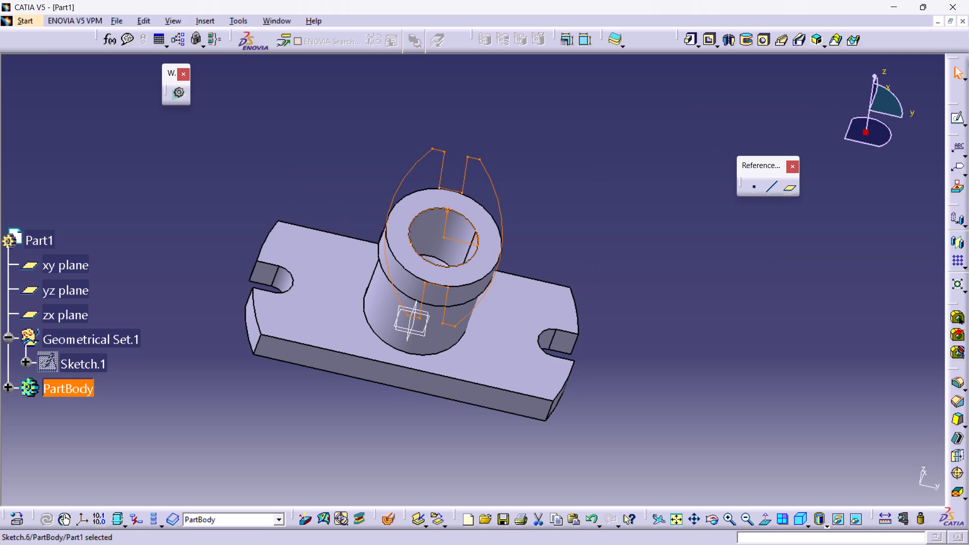
Pad the lug sketch 15 mm in the reversed direction, toward the base plate.
click(691, 45)
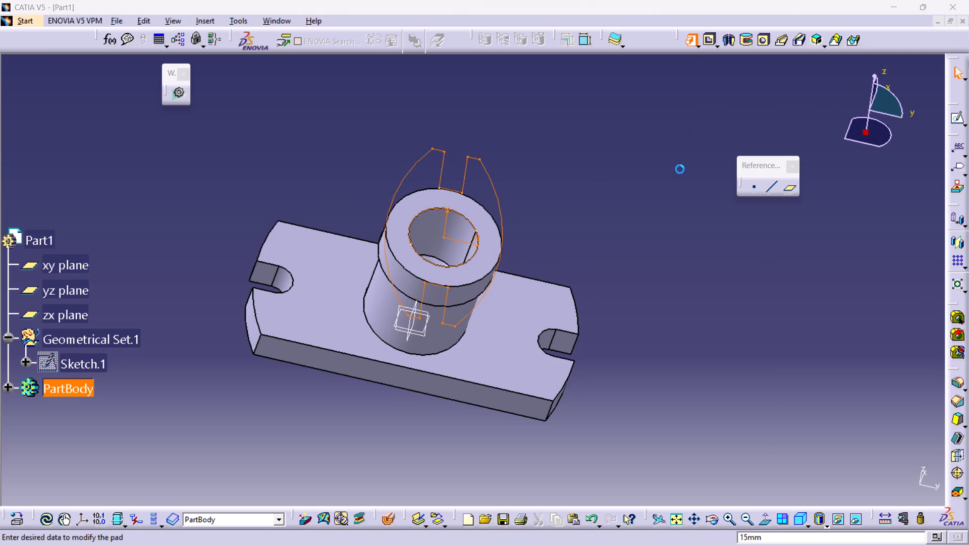
click(451, 221)
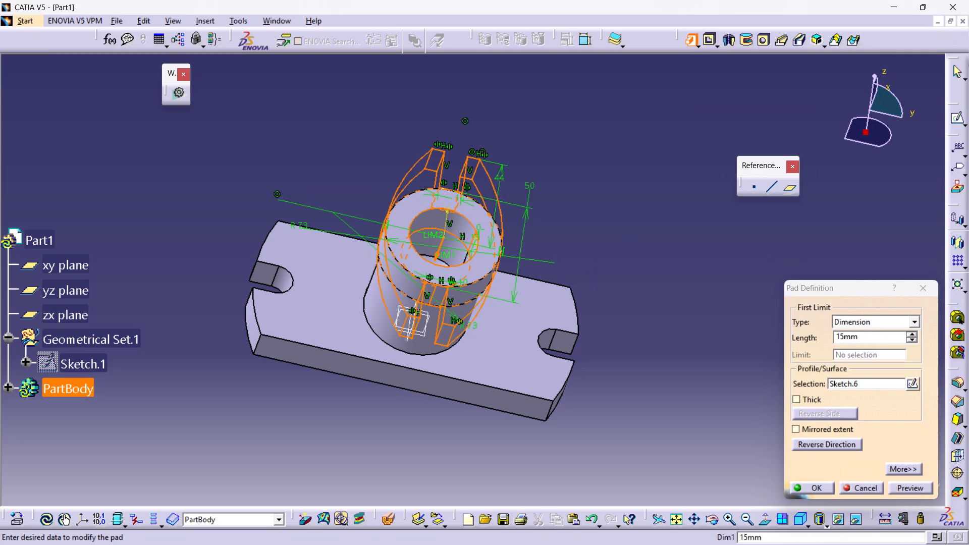
click(901, 489)
click(810, 487)
click(770, 458)
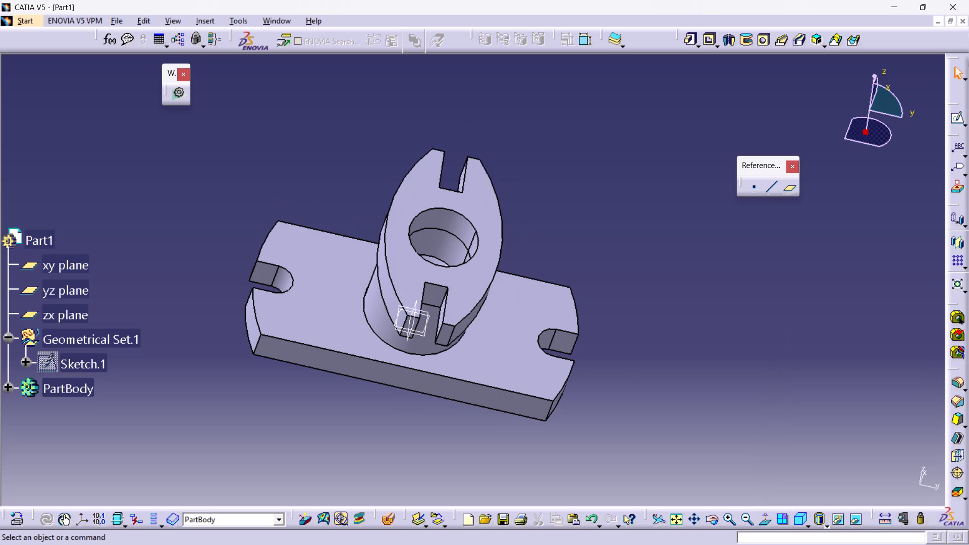
Start an edge fillet and select the four inner corner edges of the two lug slots.
middle_drag(723, 312, 568, 175)
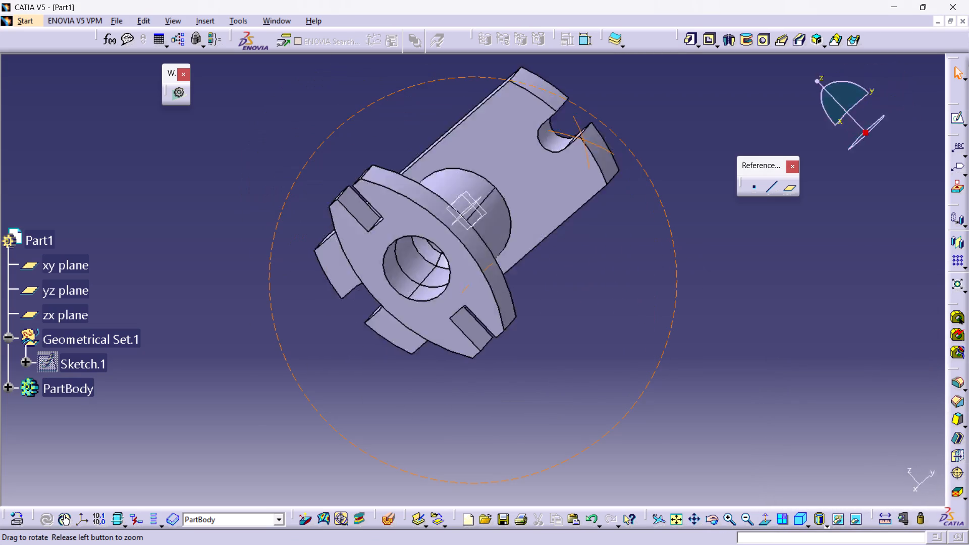
middle_drag(568, 175, 673, 211)
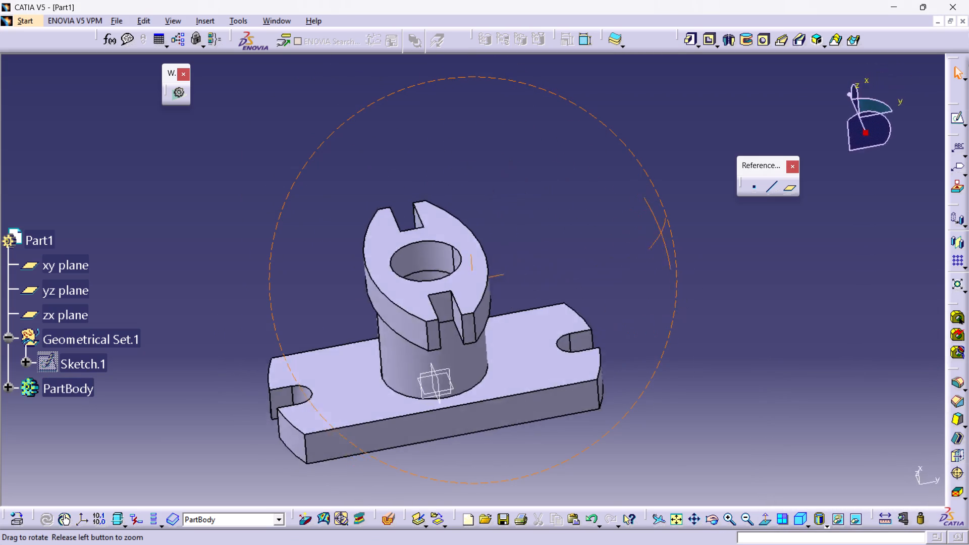
middle_drag(673, 211, 667, 233)
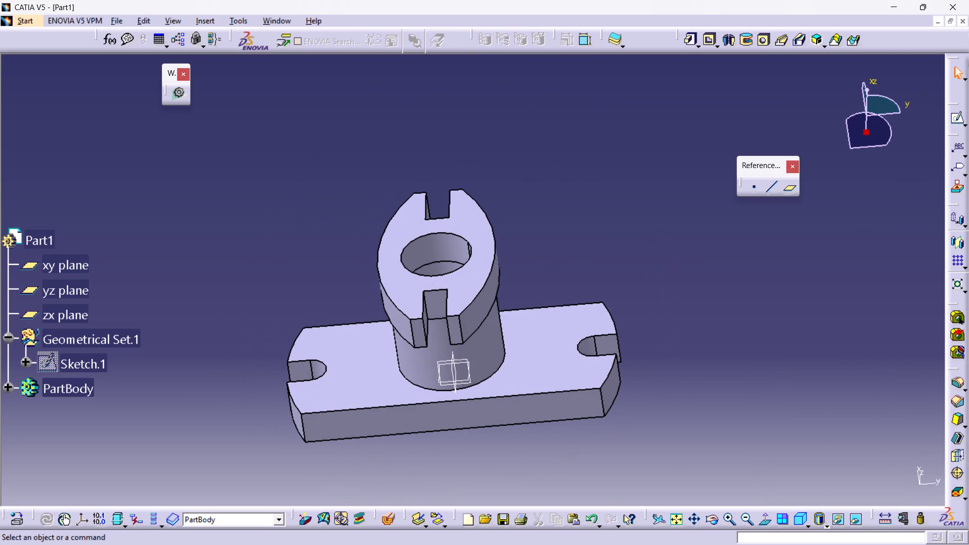
click(953, 379)
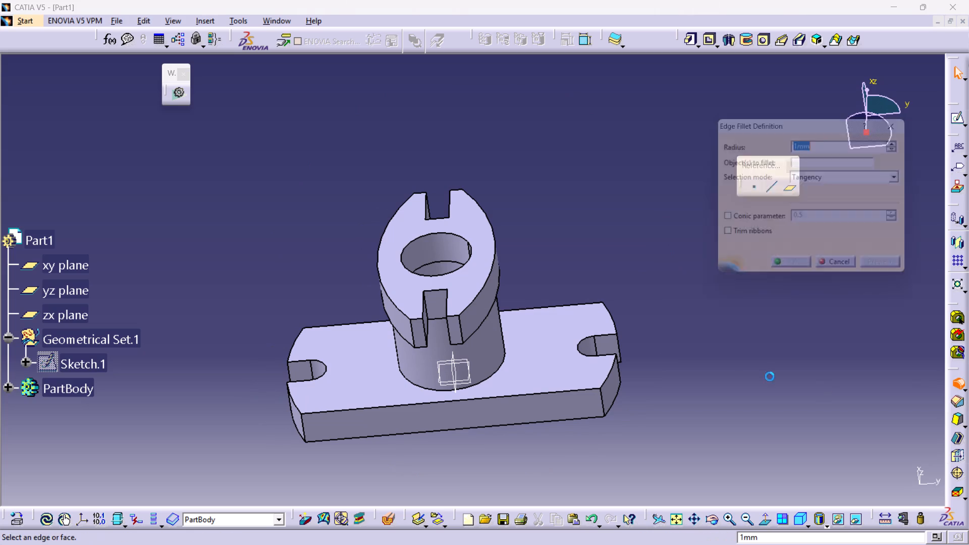
click(426, 309)
middle_drag(328, 316, 370, 265)
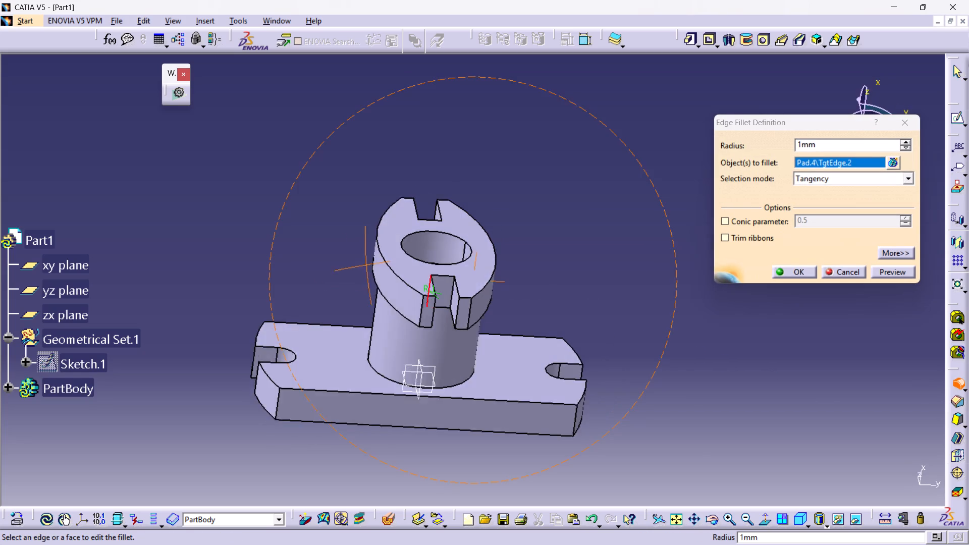
middle_drag(370, 265, 385, 275)
middle_drag(390, 281, 414, 306)
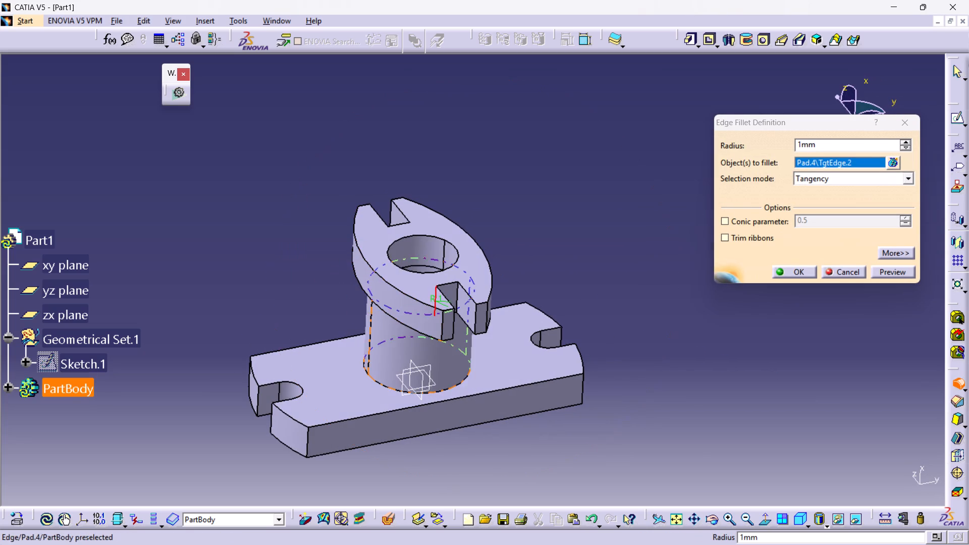
middle_drag(312, 325, 303, 309)
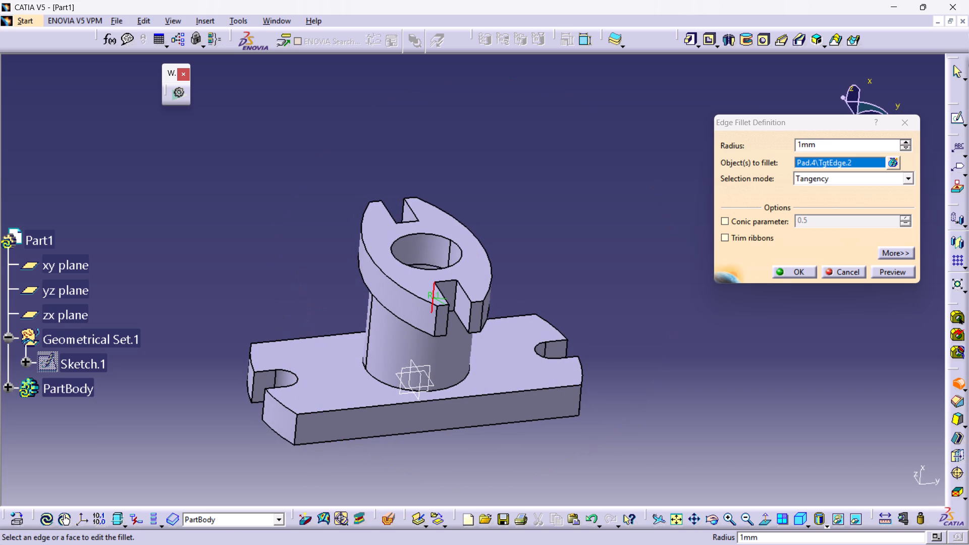
middle_drag(639, 365, 625, 331)
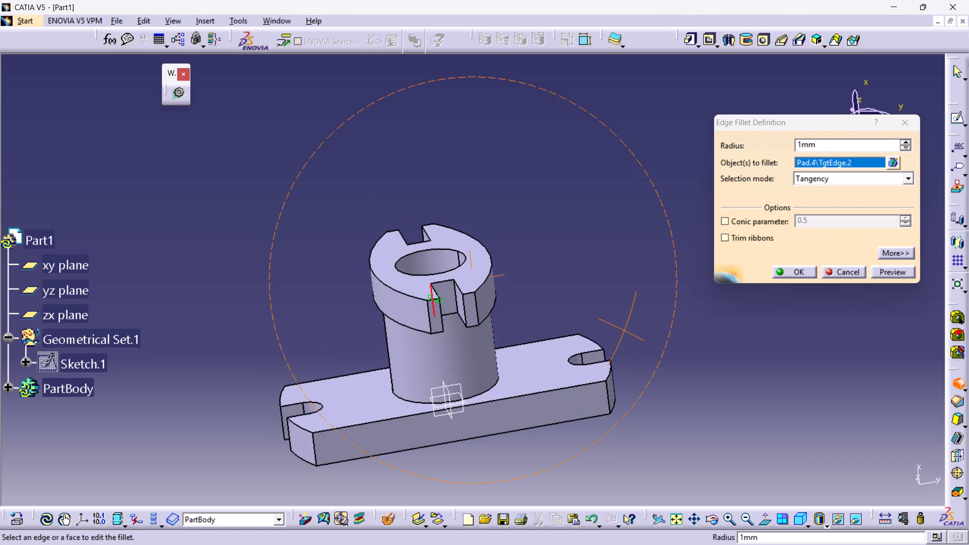
middle_drag(625, 331, 643, 353)
ctrl+middle_drag(643, 353, 600, 287)
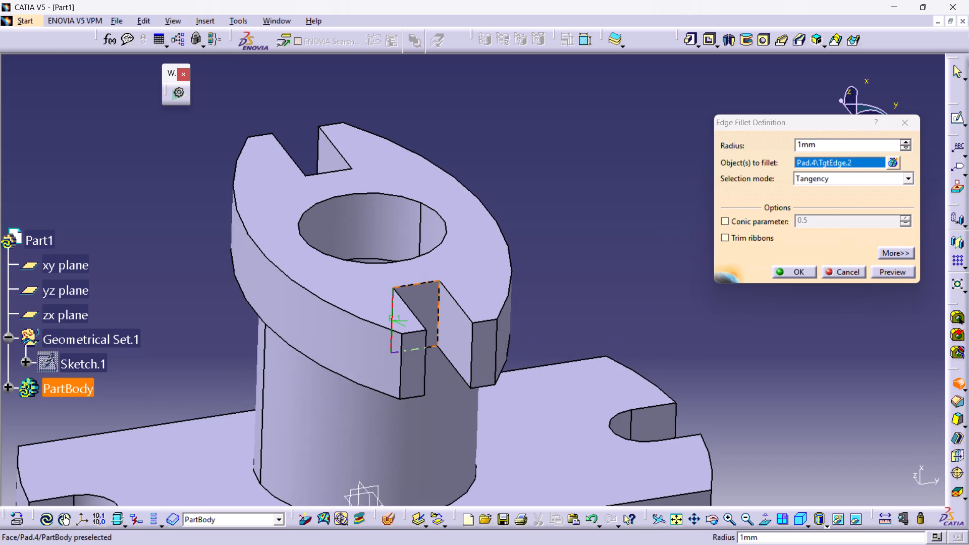
click(439, 318)
middle_drag(602, 209, 595, 475)
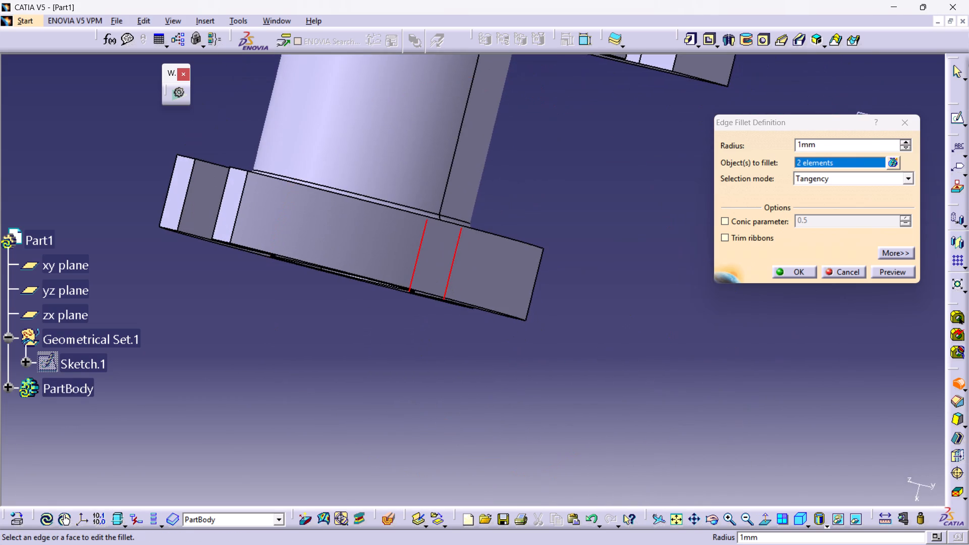
middle_drag(228, 326, 325, 313)
click(343, 235)
middle_drag(294, 278, 333, 252)
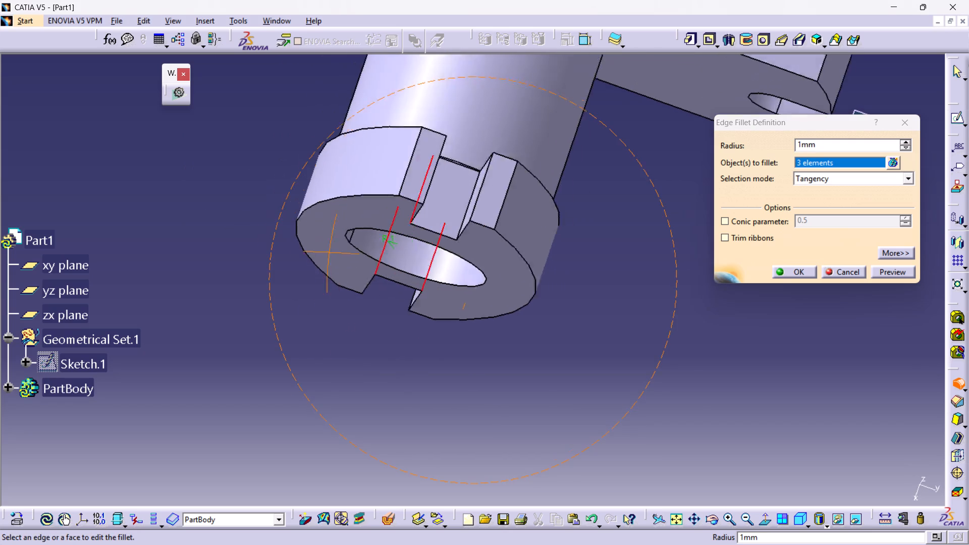
middle_drag(333, 252, 392, 278)
click(548, 260)
Add the four outer edges at the lug prong tips to the edge fillet and apply it with a 2 mm radius.
middle_drag(573, 341, 501, 337)
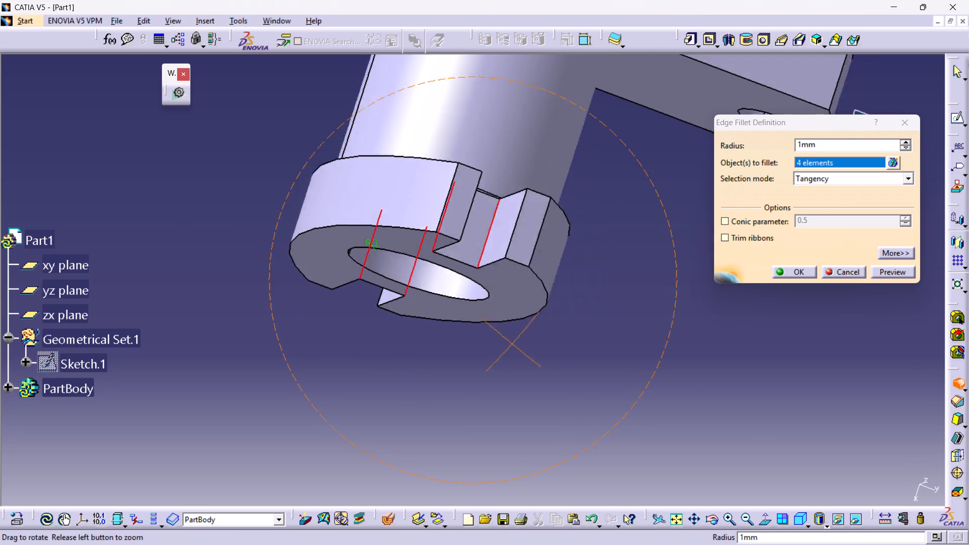
middle_drag(501, 337, 601, 262)
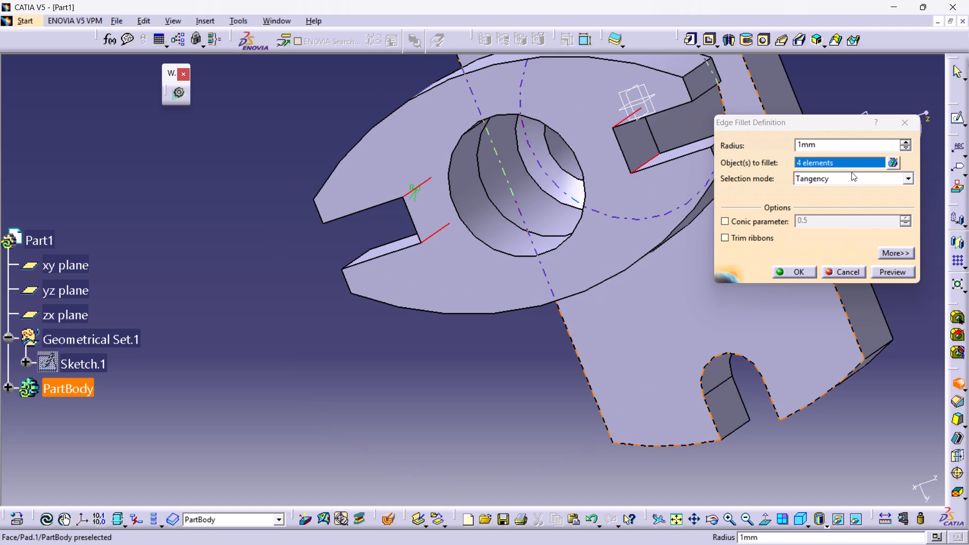
click(702, 62)
middle_drag(590, 159, 346, 131)
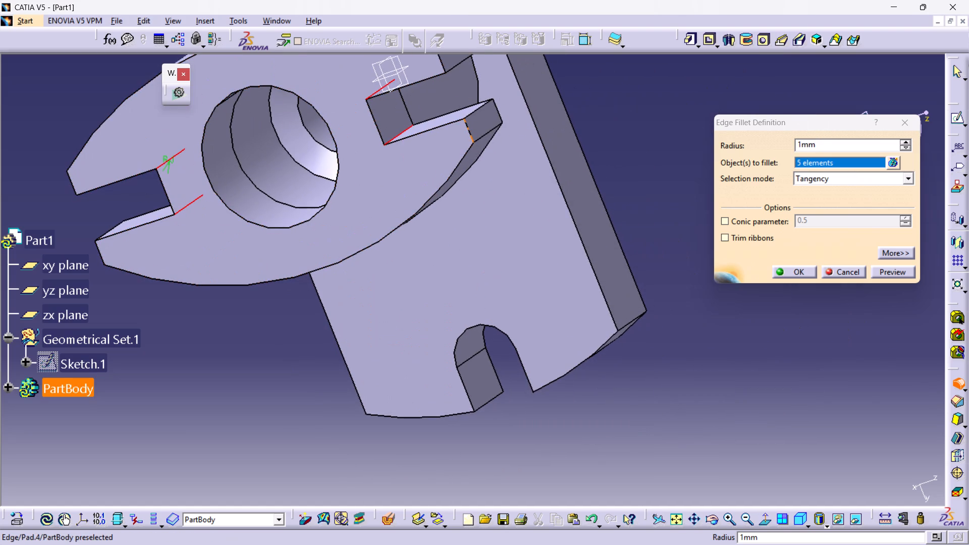
click(483, 138)
middle_drag(477, 544, 762, 544)
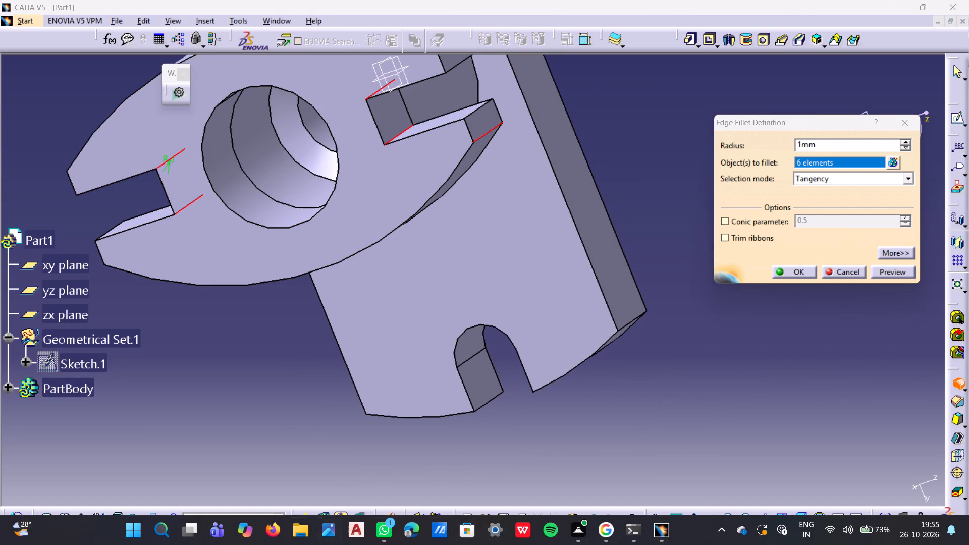
middle_drag(285, 383, 566, 356)
middle_drag(323, 402, 395, 457)
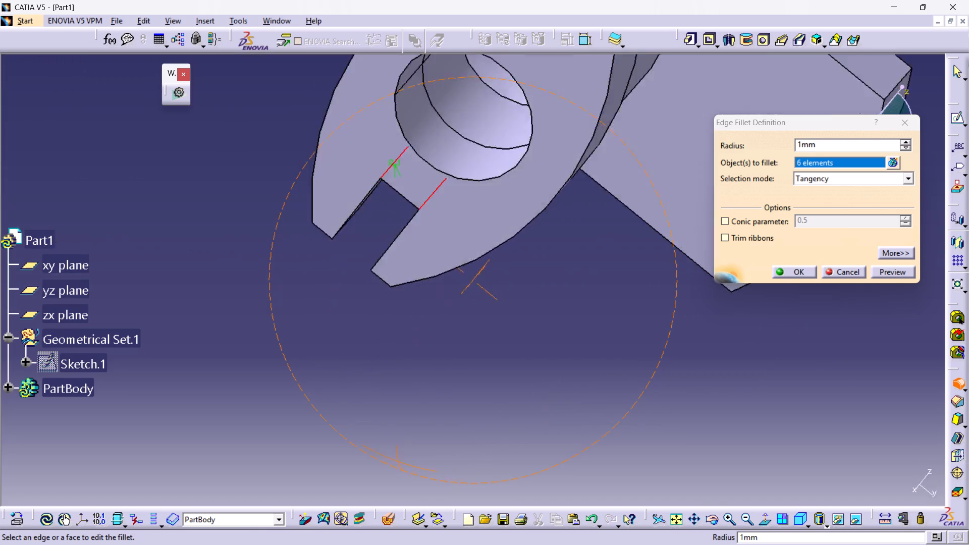
middle_drag(395, 457, 564, 245)
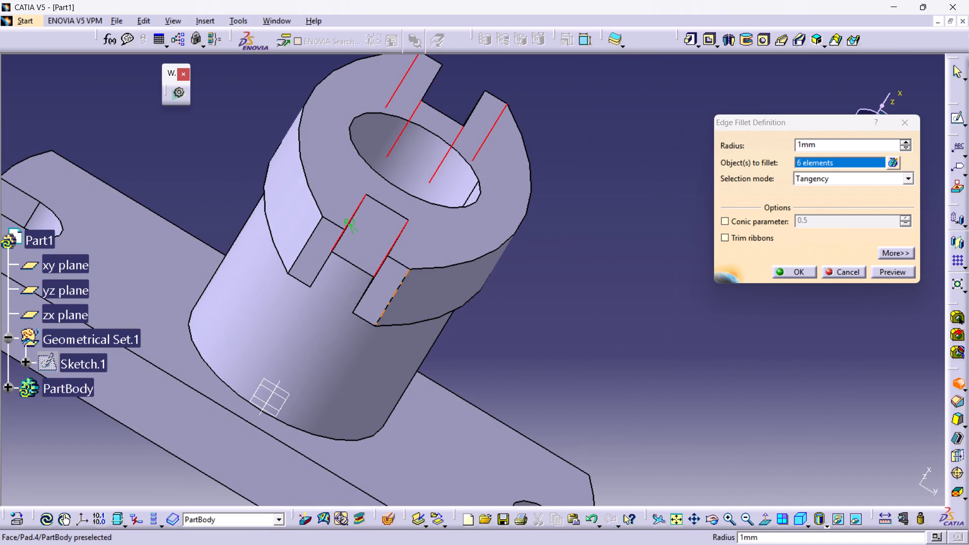
click(397, 293)
click(302, 251)
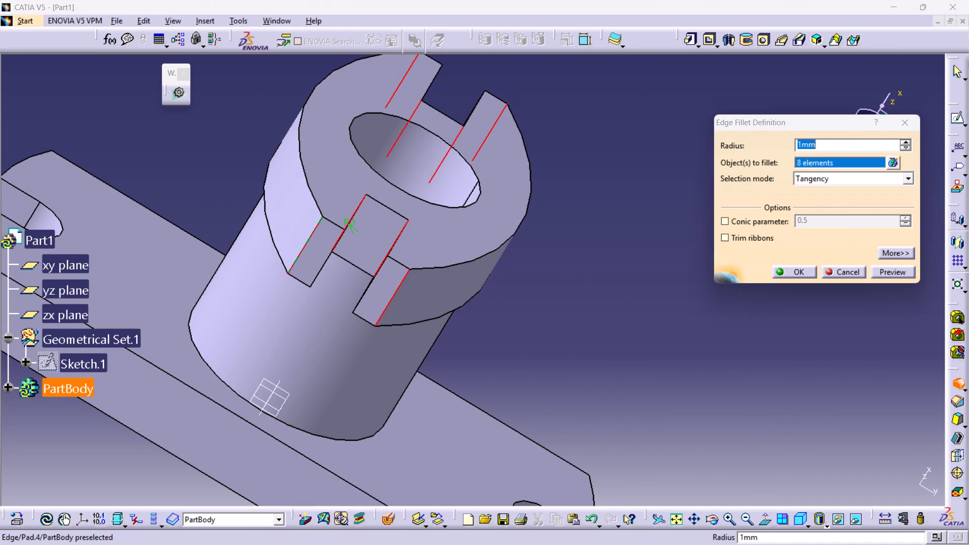
click(891, 275)
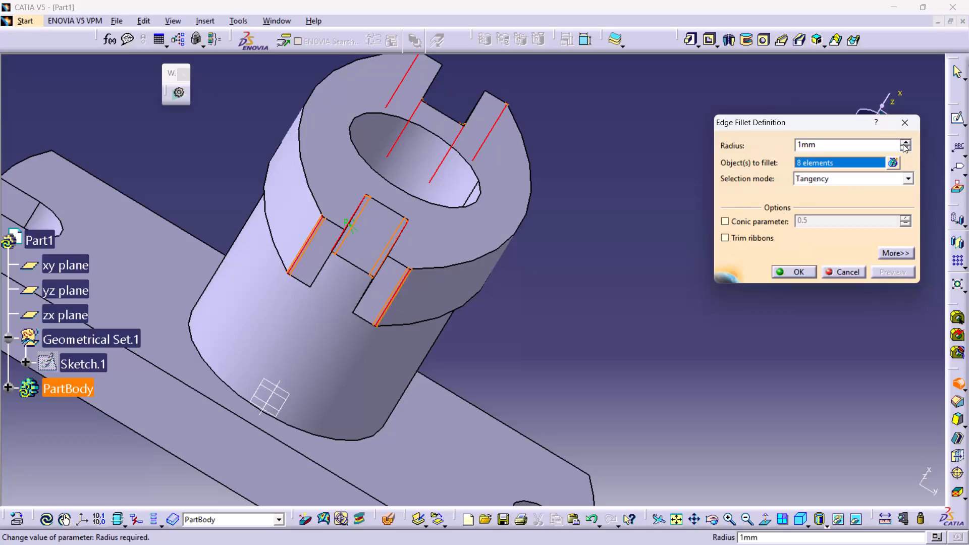
click(903, 142)
click(907, 270)
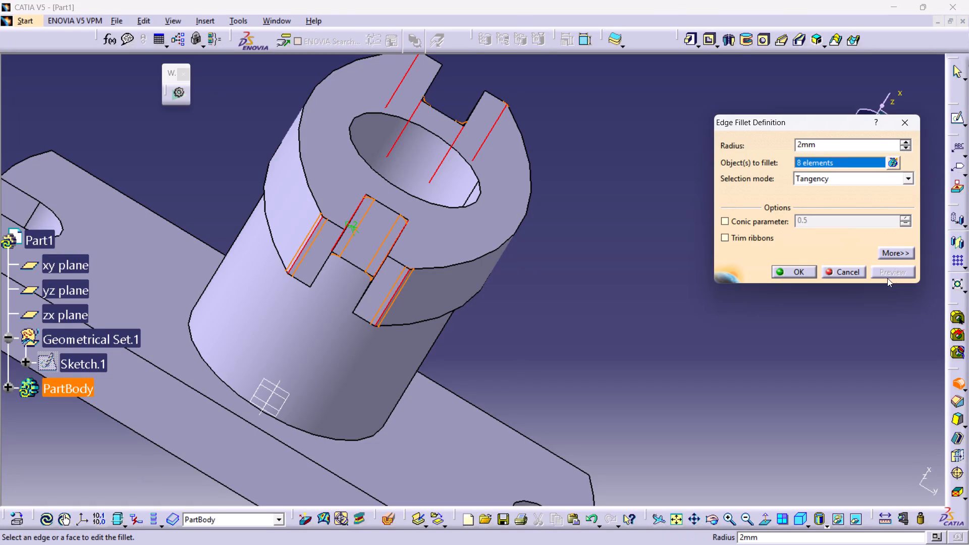
click(791, 271)
click(755, 319)
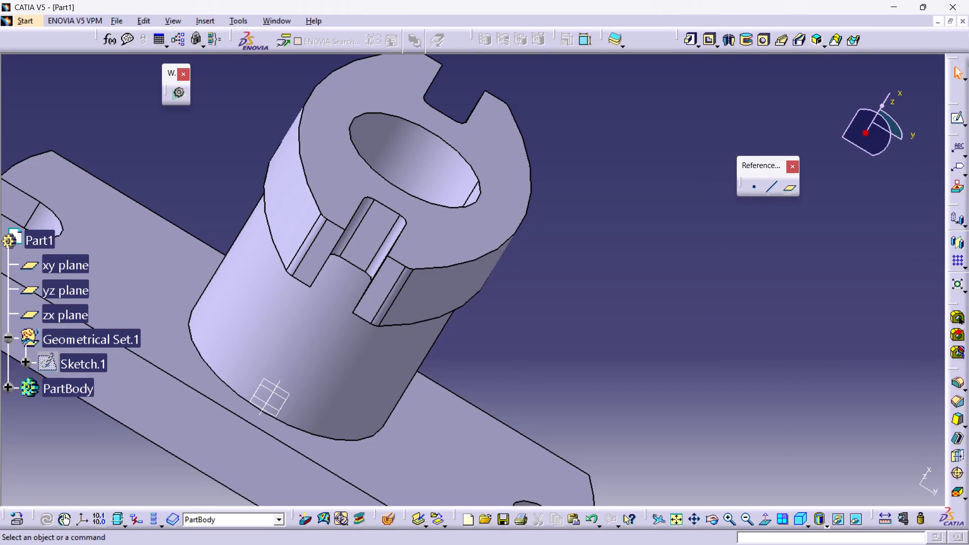
Open a new sketch on the xy plane.
middle_drag(704, 322, 674, 302)
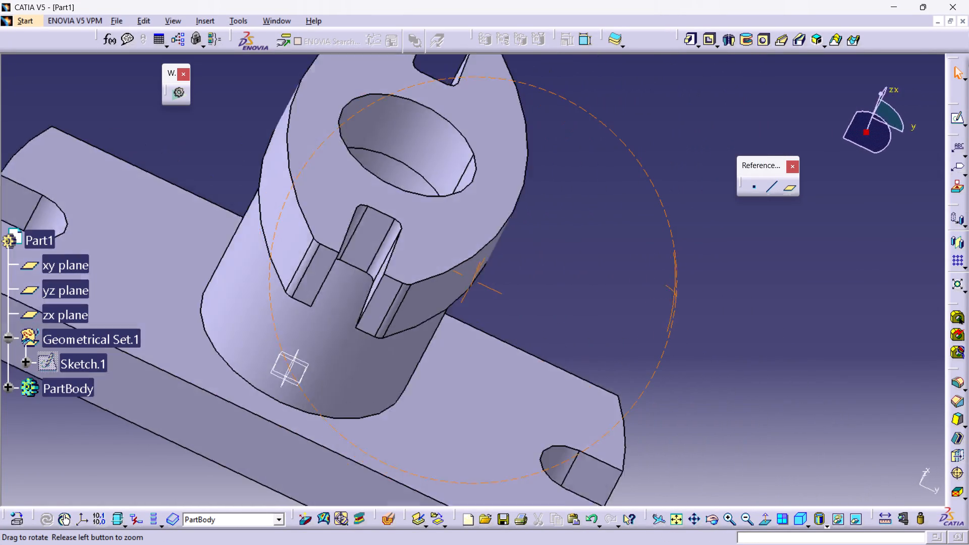
middle_drag(674, 302, 645, 354)
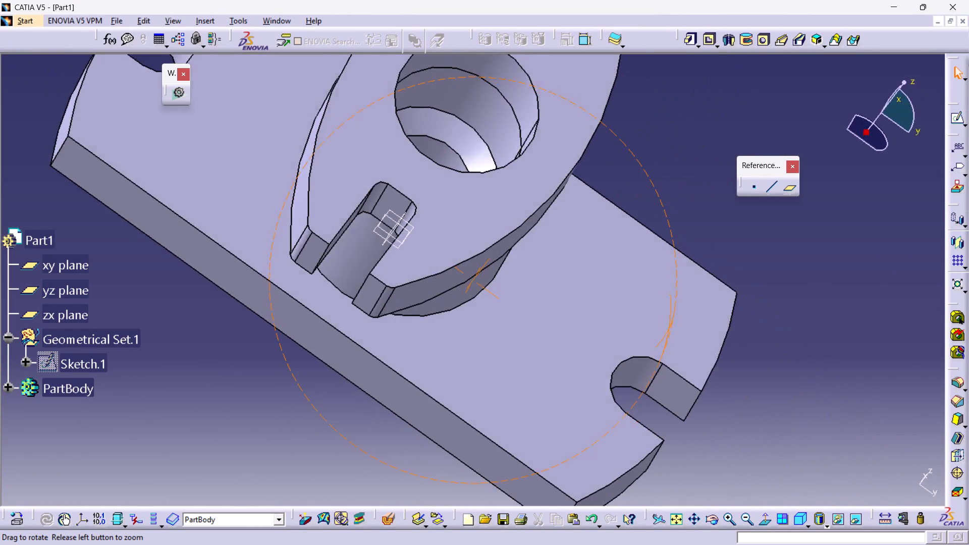
middle_drag(645, 354, 792, 260)
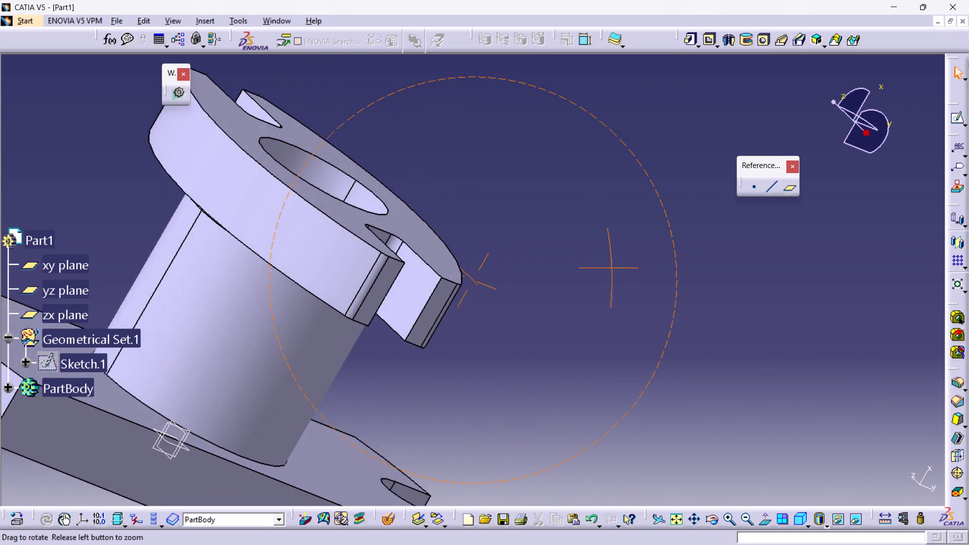
middle_drag(792, 260, 469, 123)
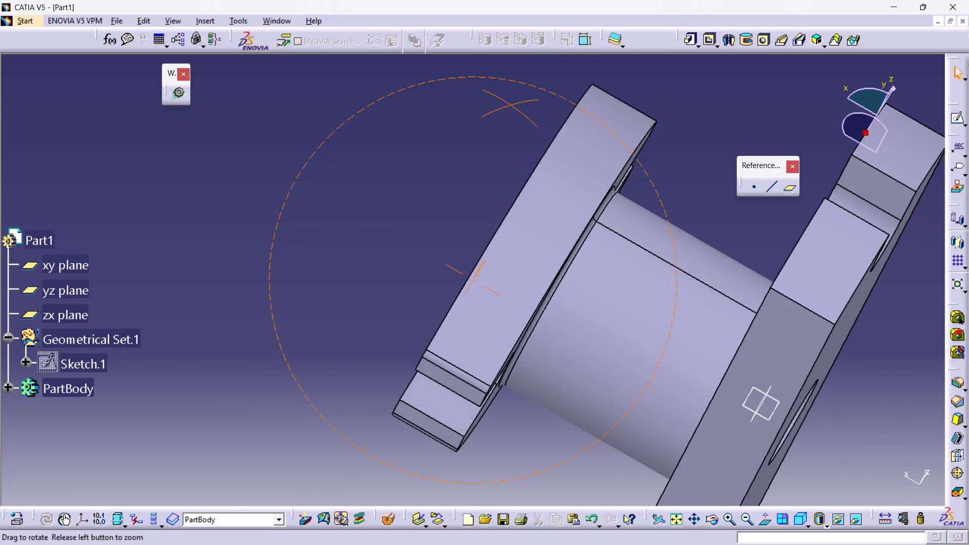
middle_drag(469, 123, 626, 234)
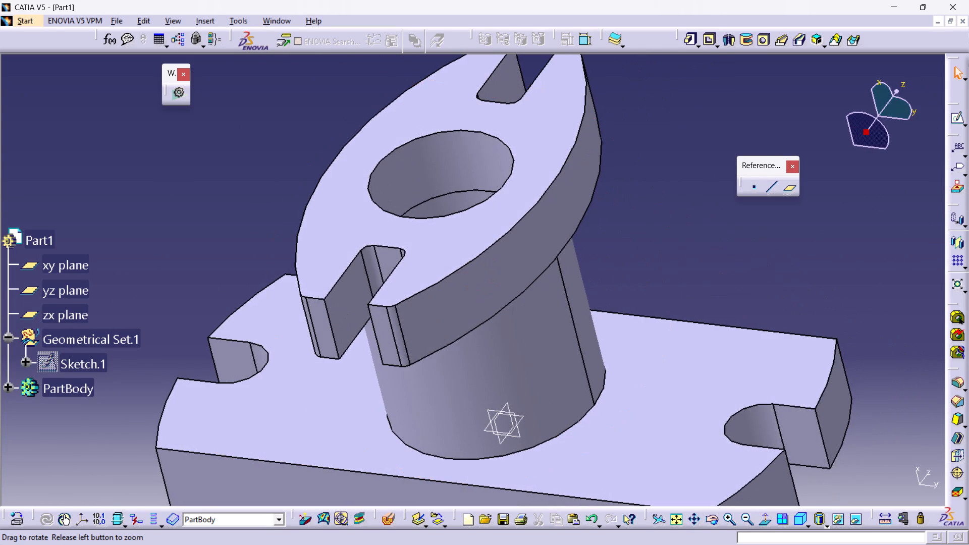
ctrl+middle_drag(627, 215, 629, 241)
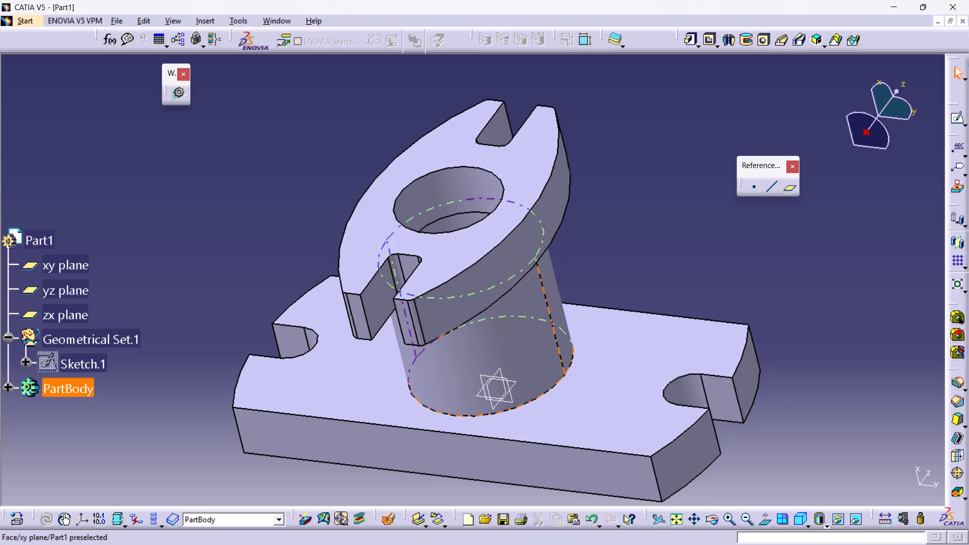
click(512, 398)
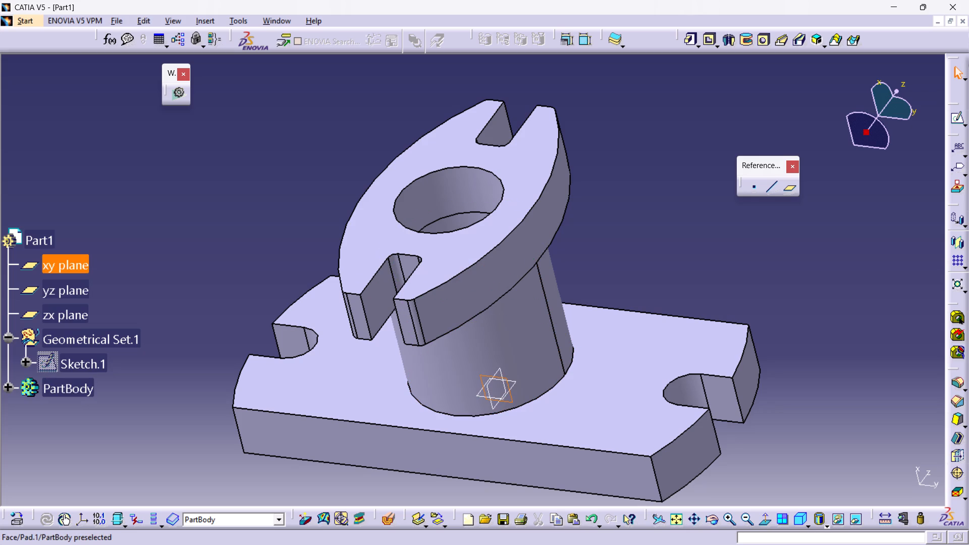
click(955, 122)
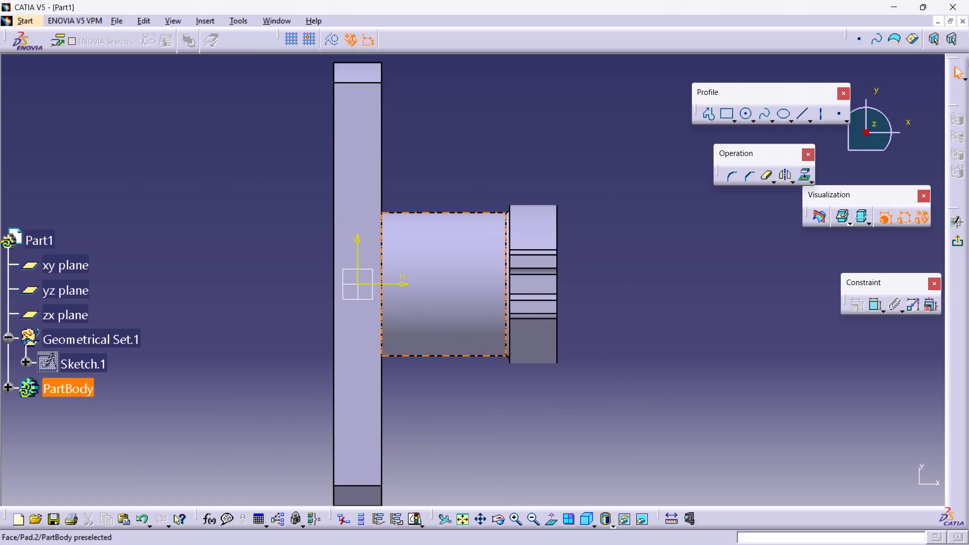
Project the 3D silhouette edges of the cylindrical boss into the sketch.
click(487, 213)
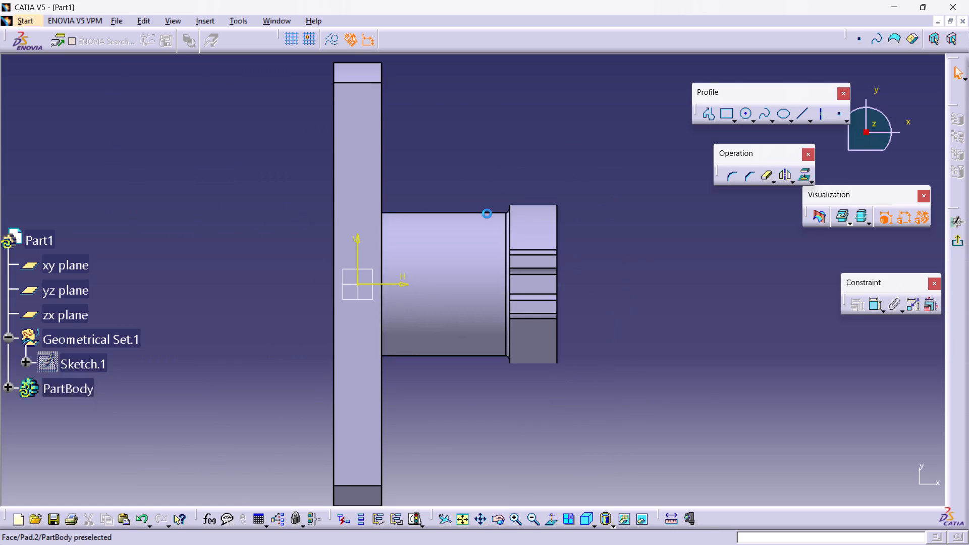
click(811, 180)
click(865, 196)
click(679, 251)
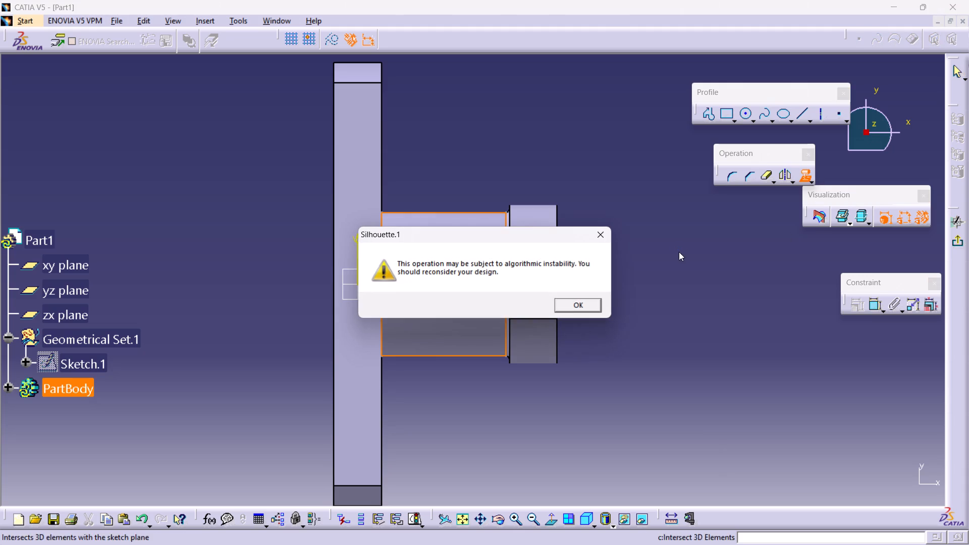
click(593, 303)
click(638, 276)
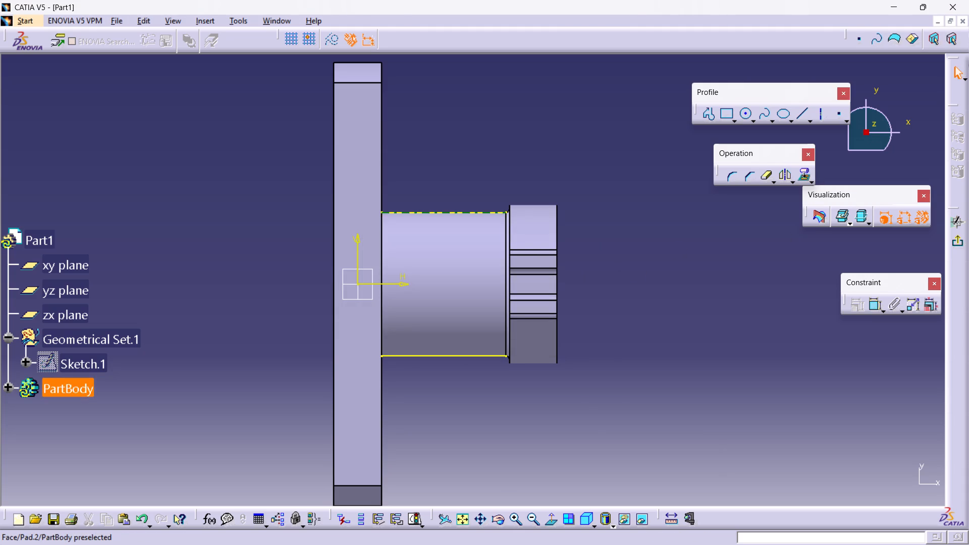
click(475, 211)
click(657, 196)
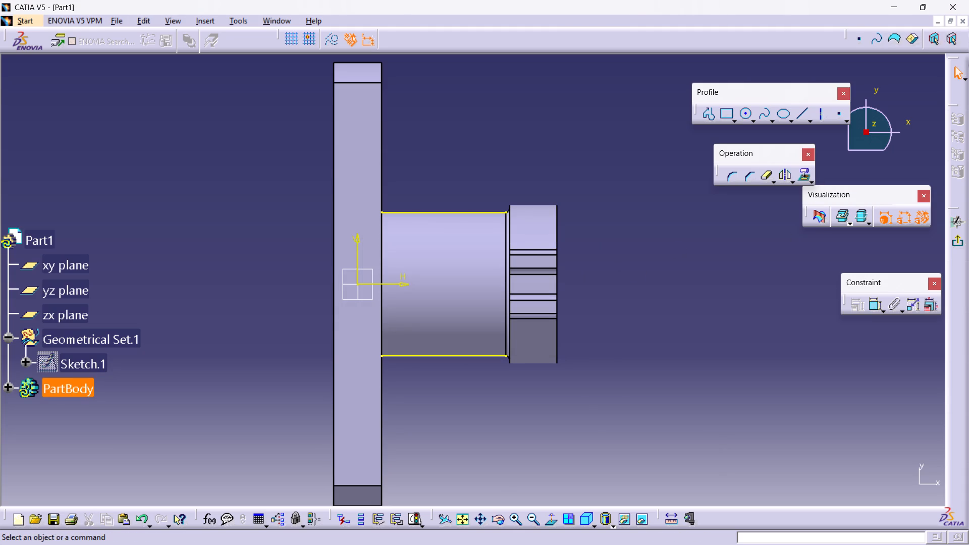
Project the long edge of the base plate's boss-side face into the sketch.
click(384, 149)
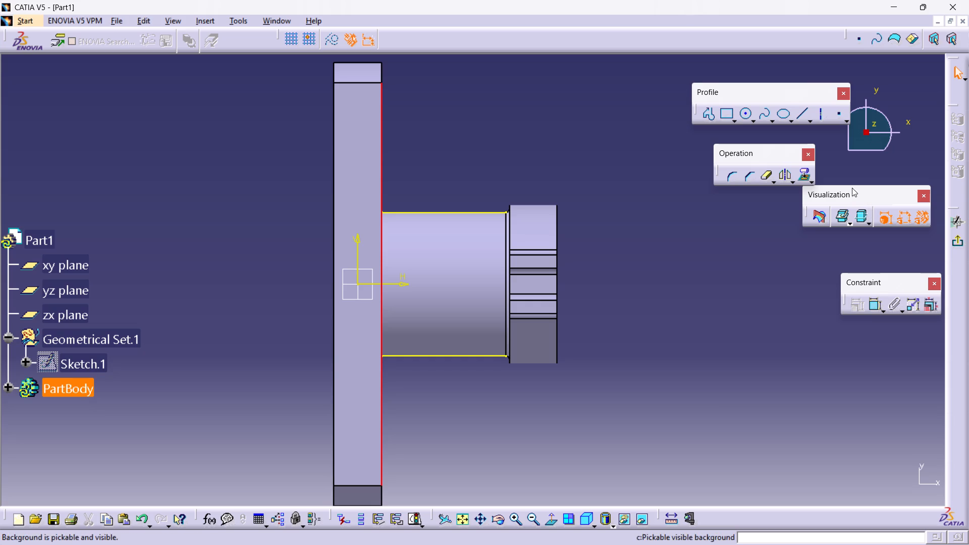
click(811, 178)
click(824, 193)
click(724, 231)
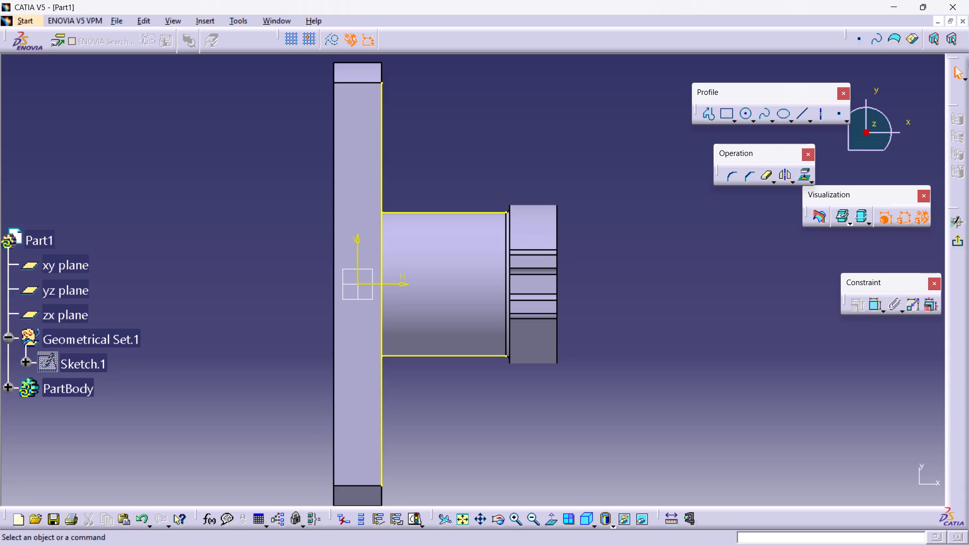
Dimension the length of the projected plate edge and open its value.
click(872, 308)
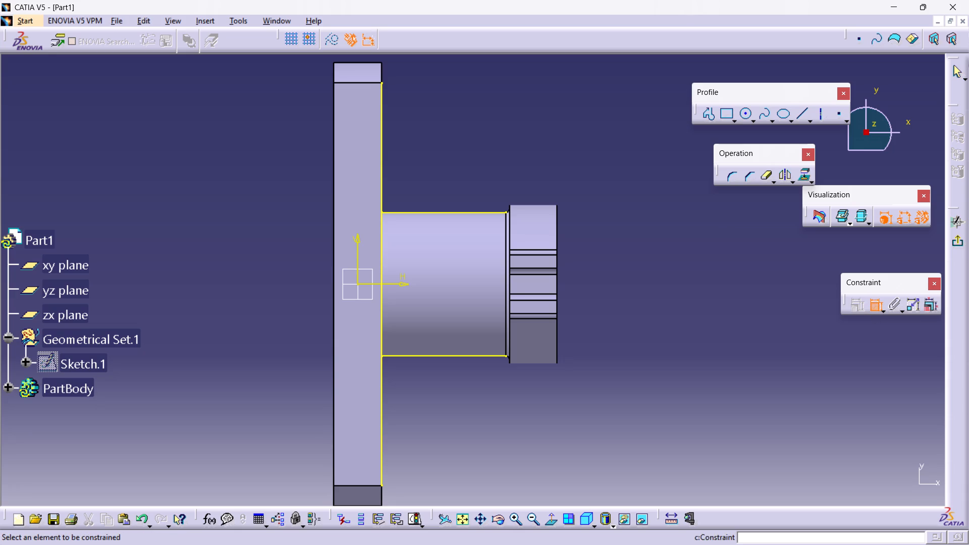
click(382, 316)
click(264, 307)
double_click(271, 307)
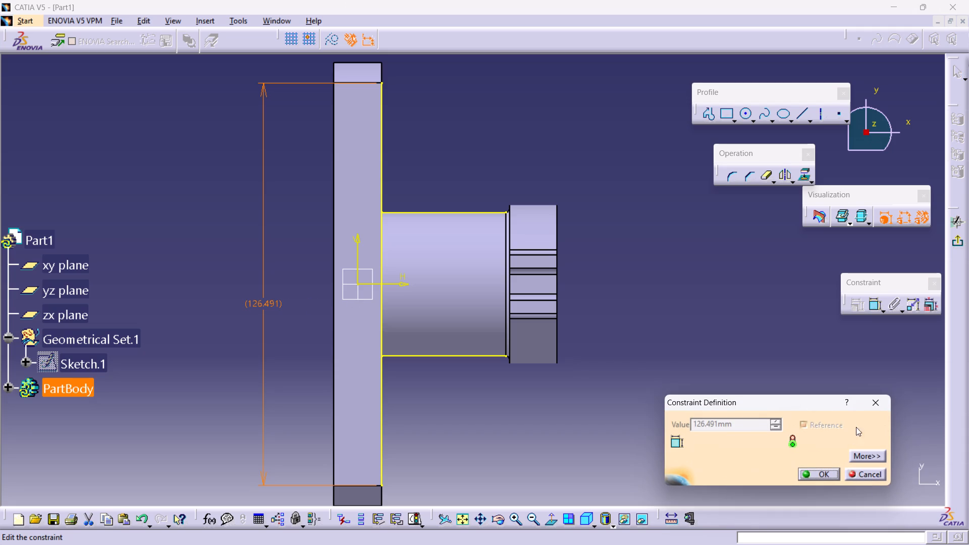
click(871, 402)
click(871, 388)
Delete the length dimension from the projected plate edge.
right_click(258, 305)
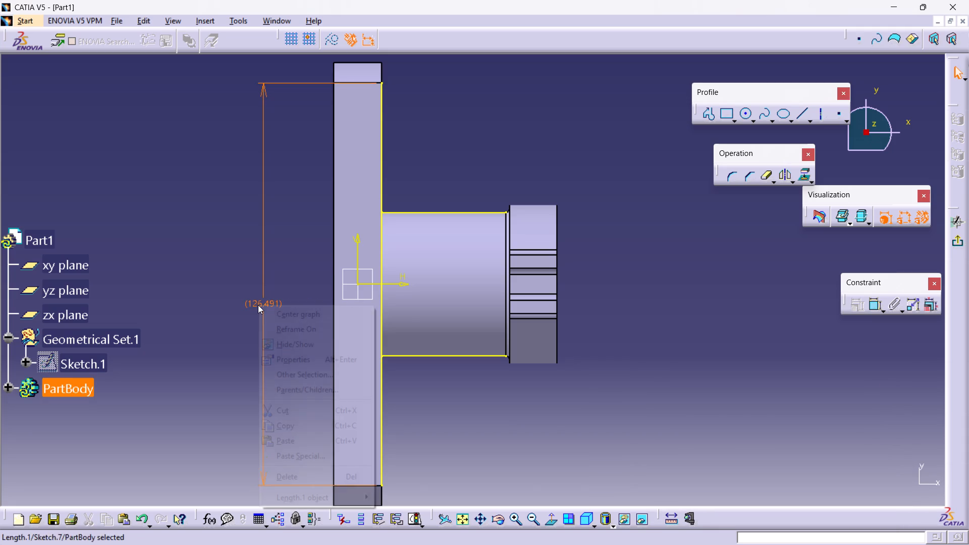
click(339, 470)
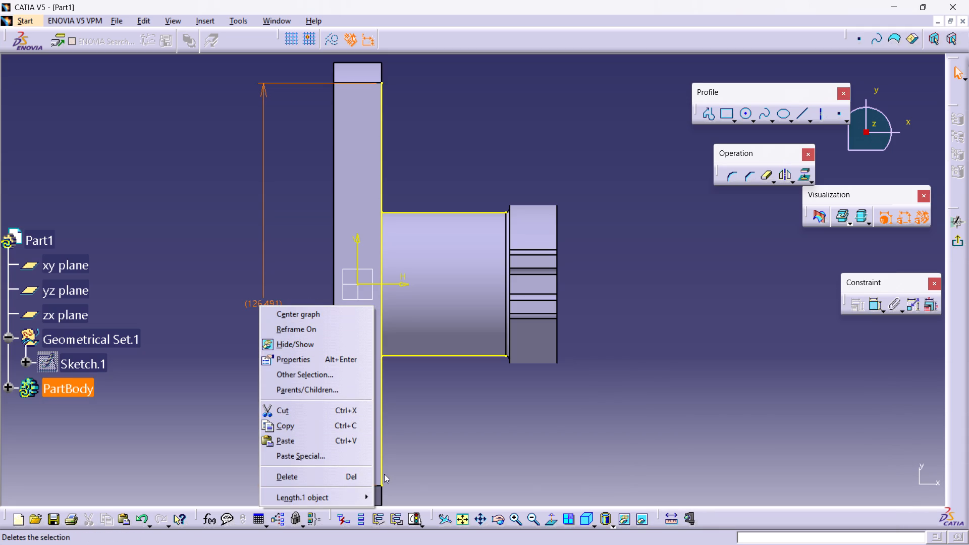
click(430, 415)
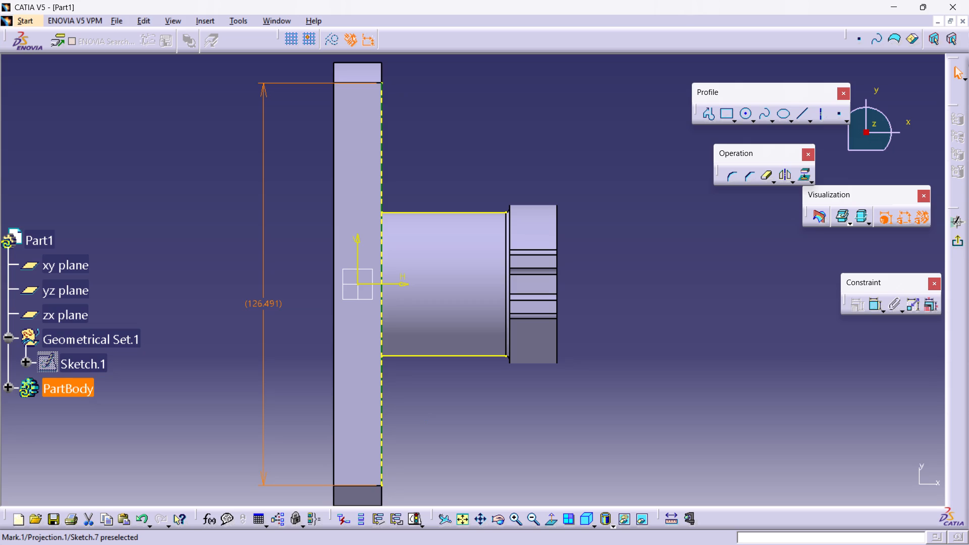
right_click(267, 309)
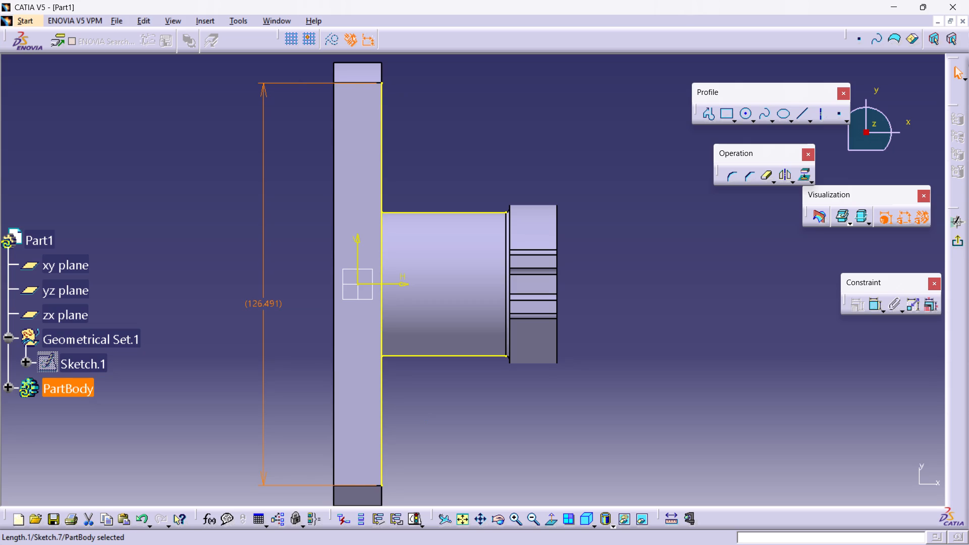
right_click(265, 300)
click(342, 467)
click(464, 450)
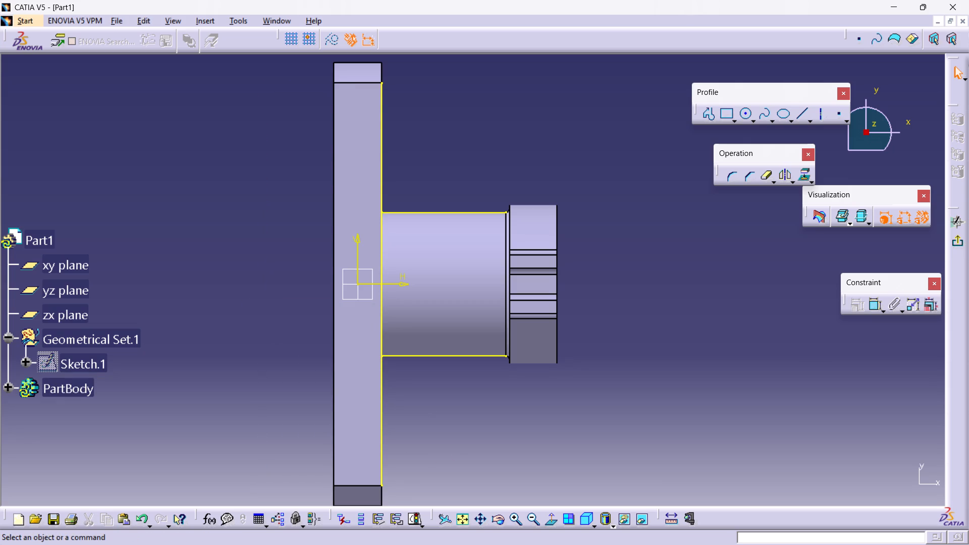
Convert the projected plate edge into a construction element.
click(384, 419)
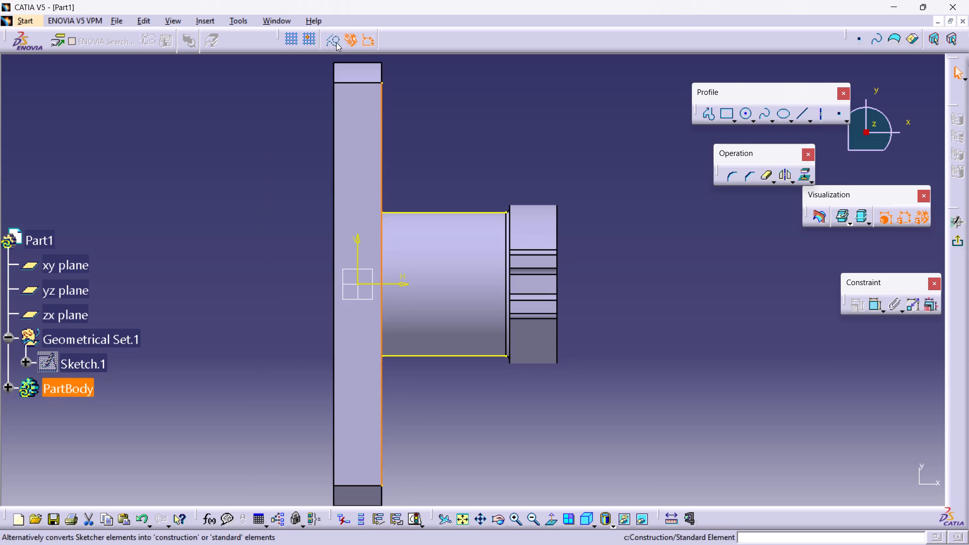
click(336, 41)
click(509, 146)
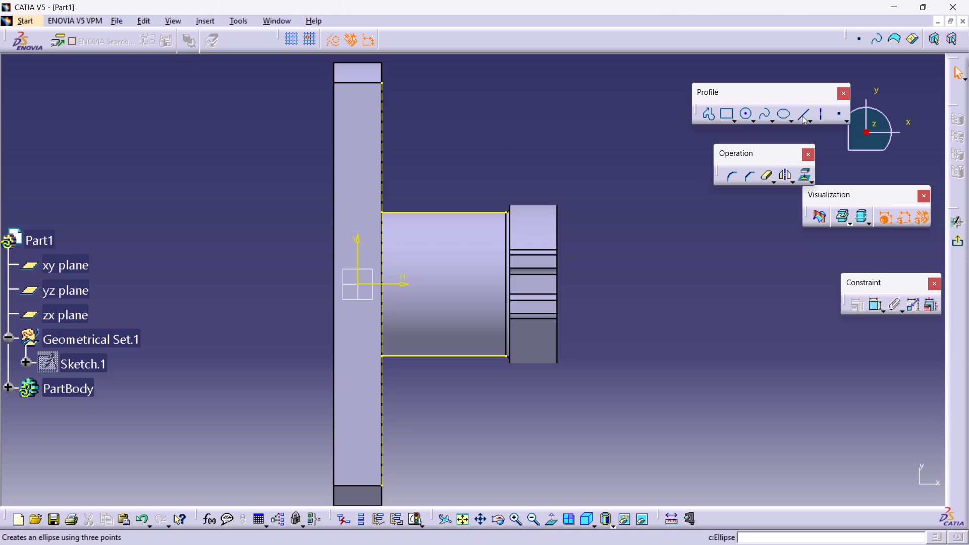
Draw a standard vertical line along the construction plate edge, starting and ending just short of its two ends.
click(802, 116)
click(381, 109)
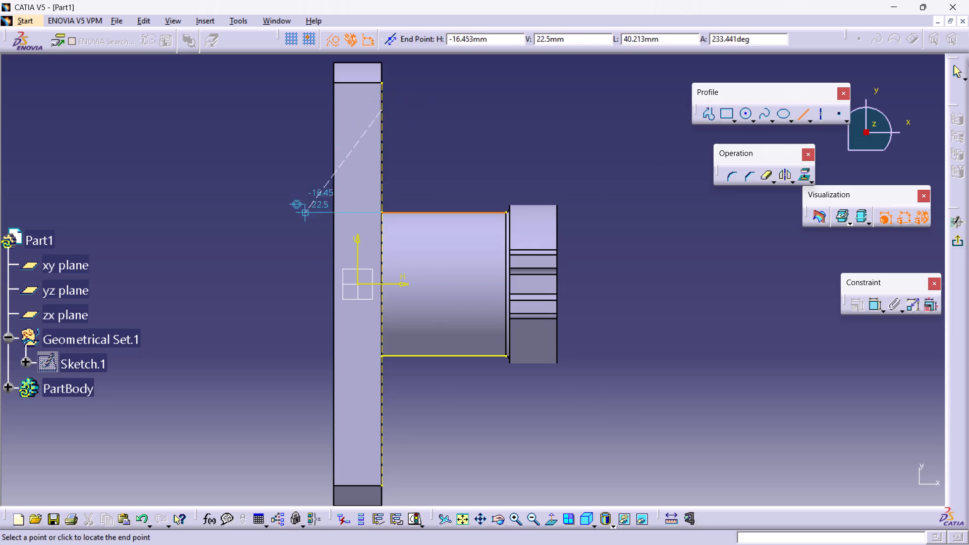
click(338, 35)
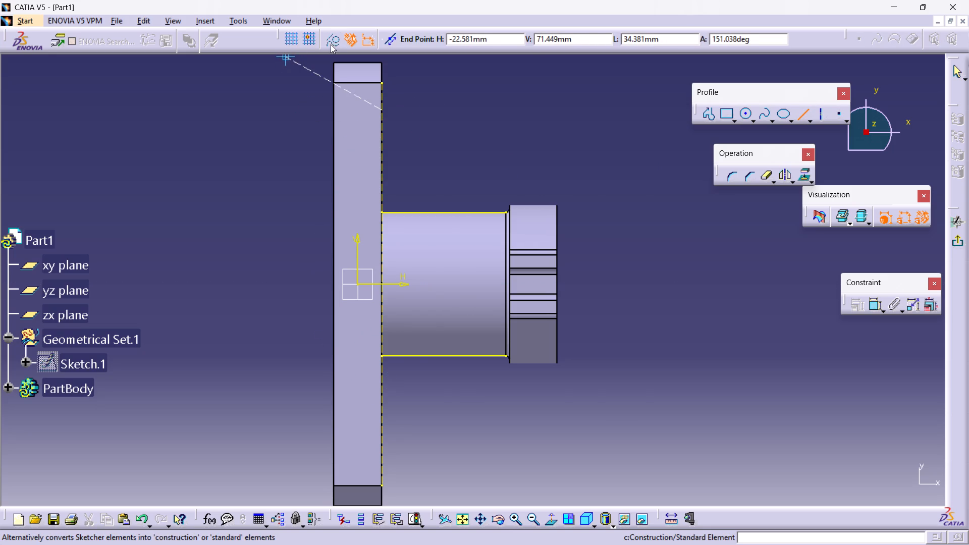
click(383, 449)
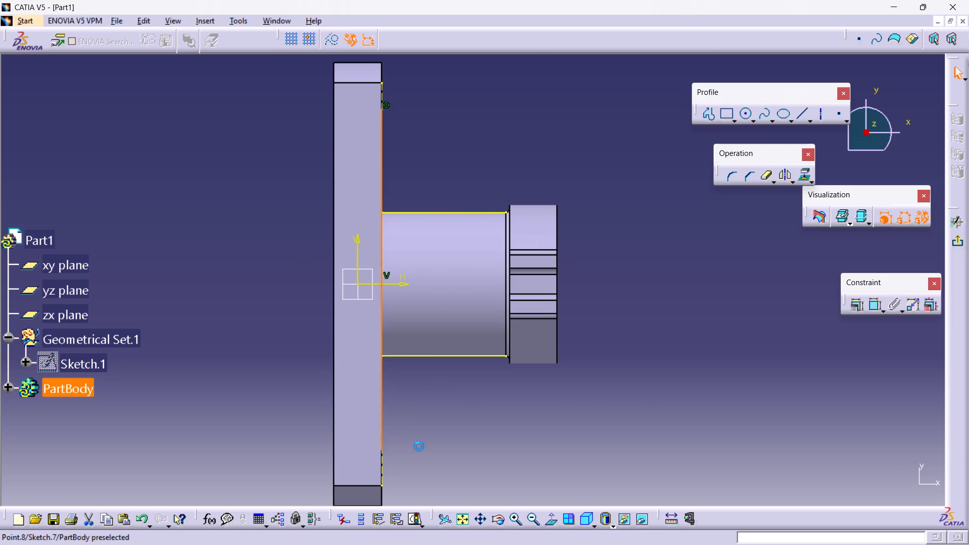
click(486, 458)
Draw a horizontal sketch axis through the origin along the H axis, extending past both ends of the part.
click(823, 116)
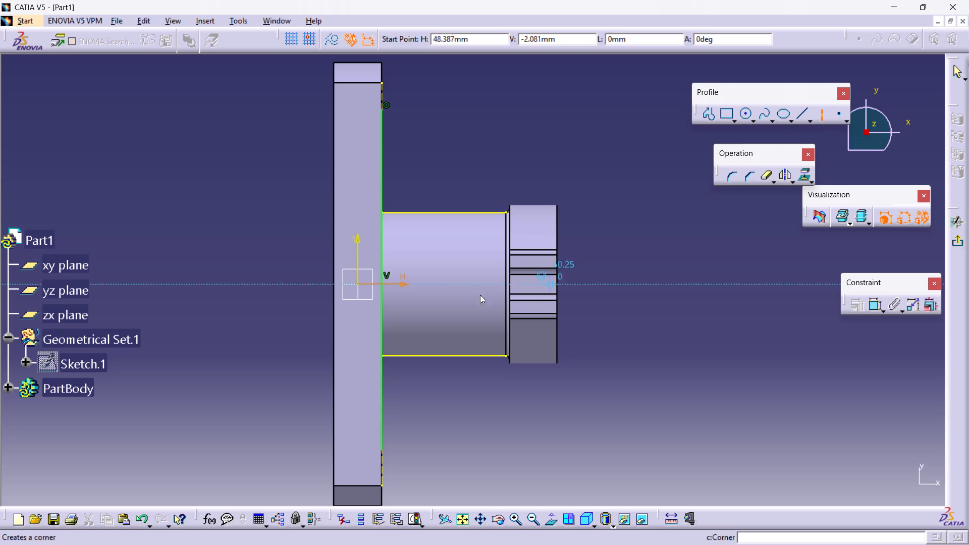
click(187, 283)
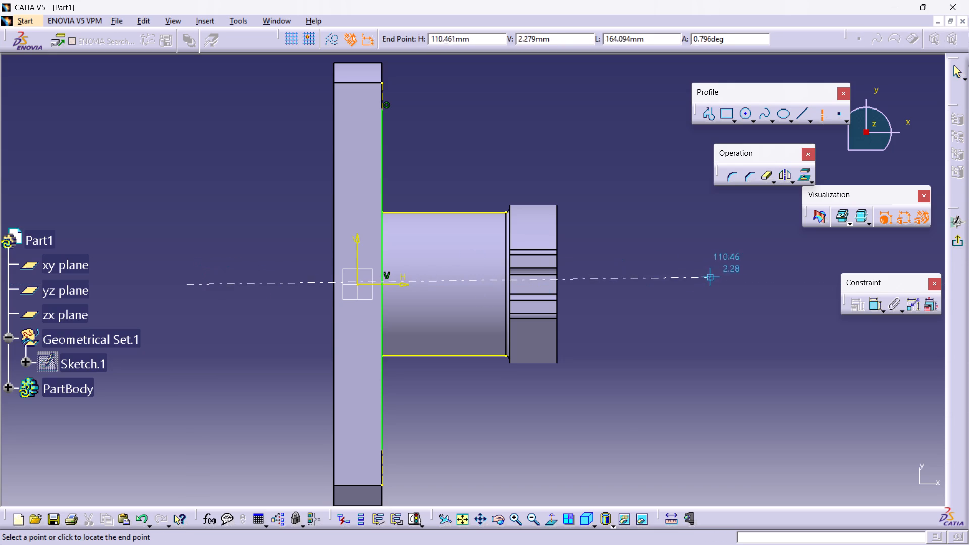
click(726, 285)
click(733, 353)
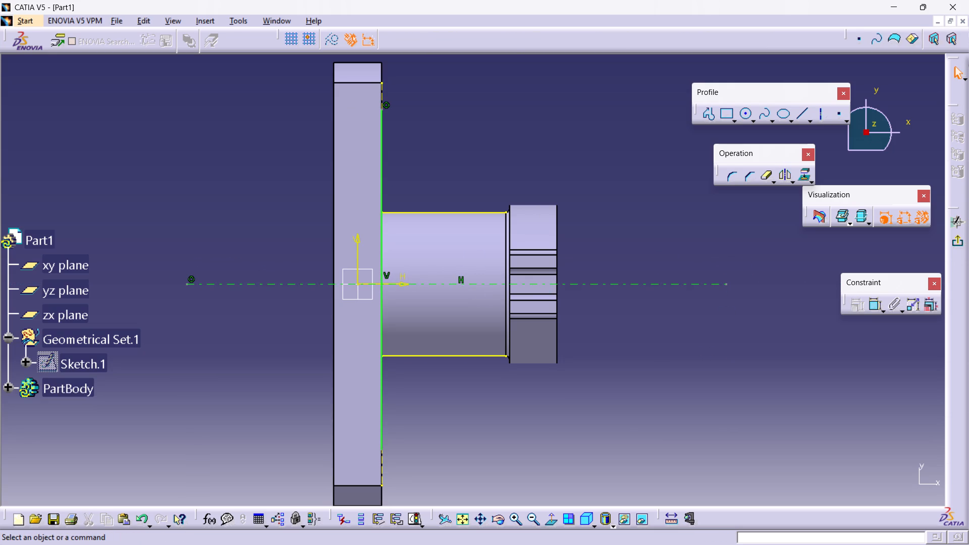
Constrain the two endpoints of the vertical line with Symmetry about the horizontal axis.
click(380, 111)
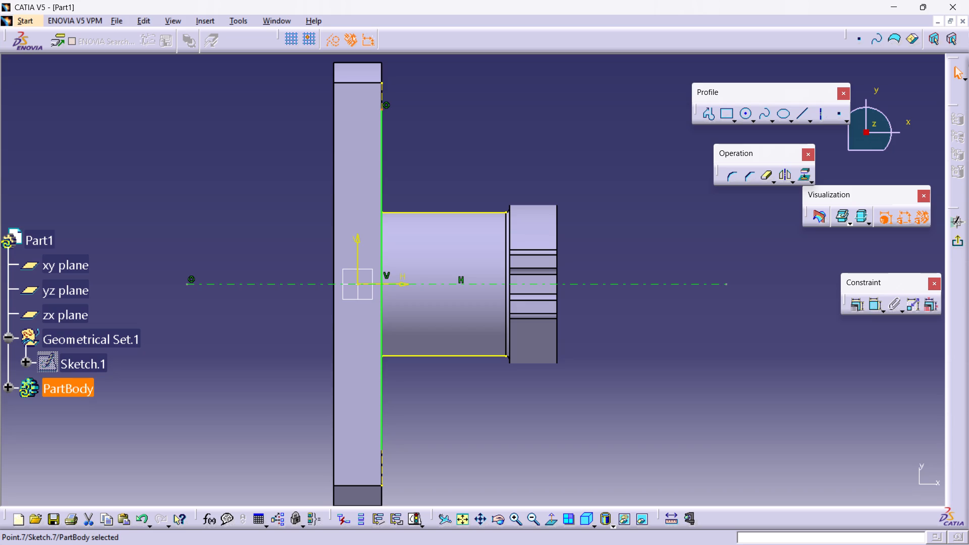
ctrl+click(380, 451)
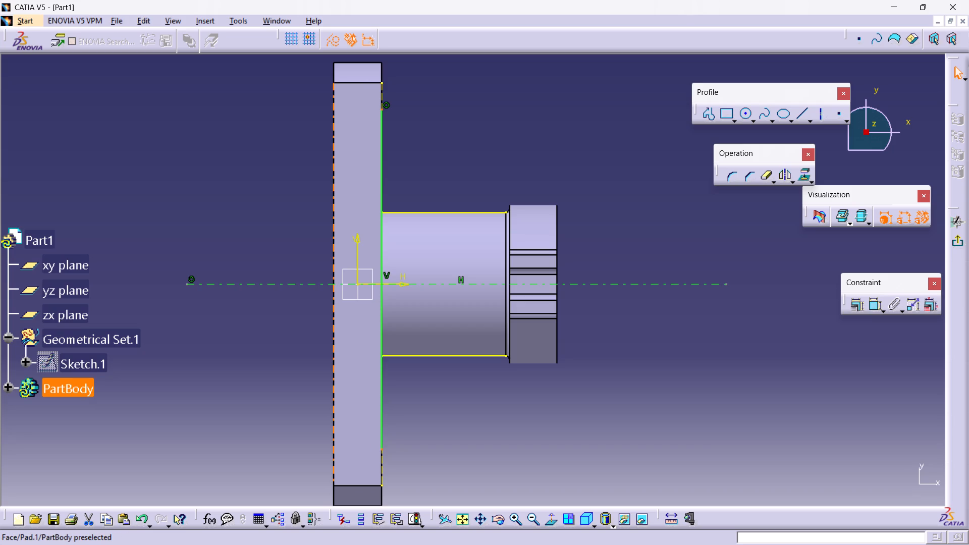
ctrl+click(297, 283)
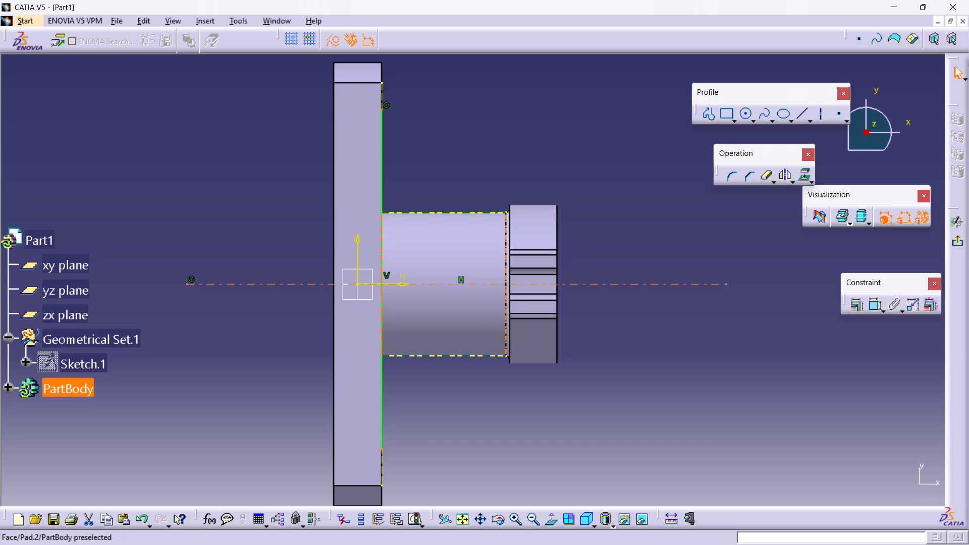
click(858, 304)
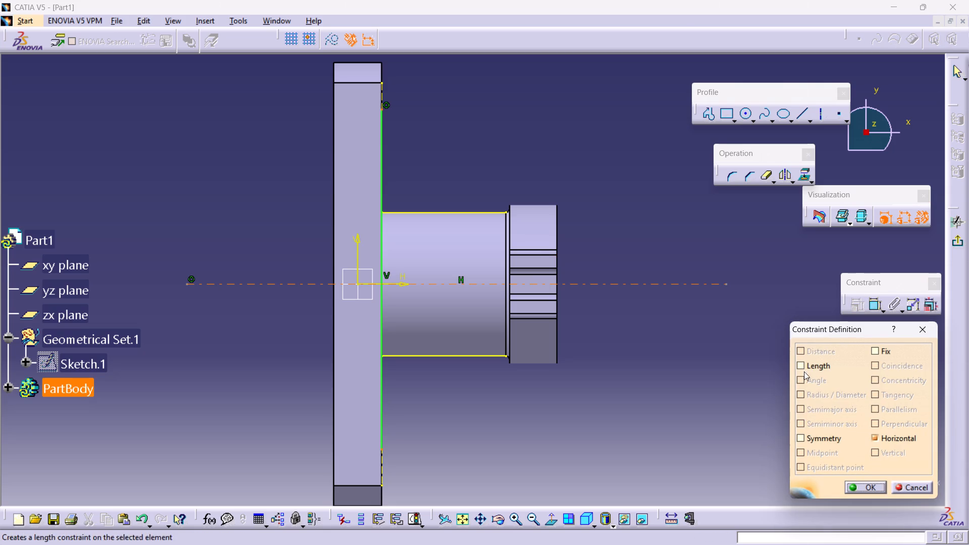
click(823, 439)
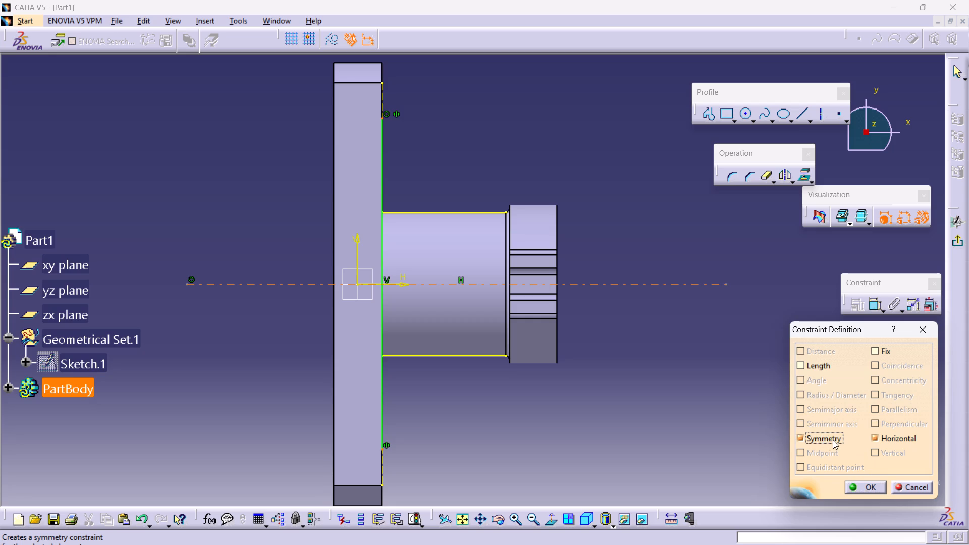
click(863, 487)
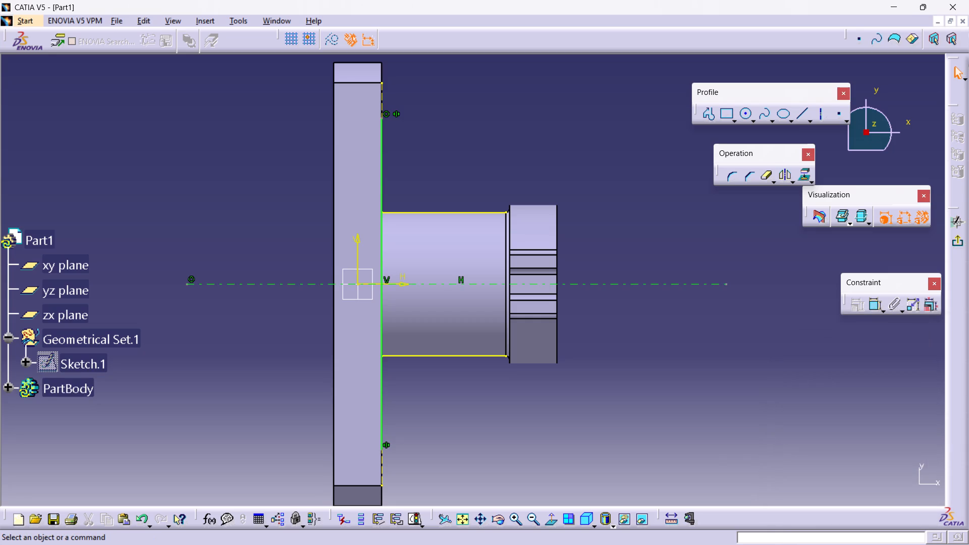
Dimension the vertical line's length and set it to 120 mm.
click(875, 306)
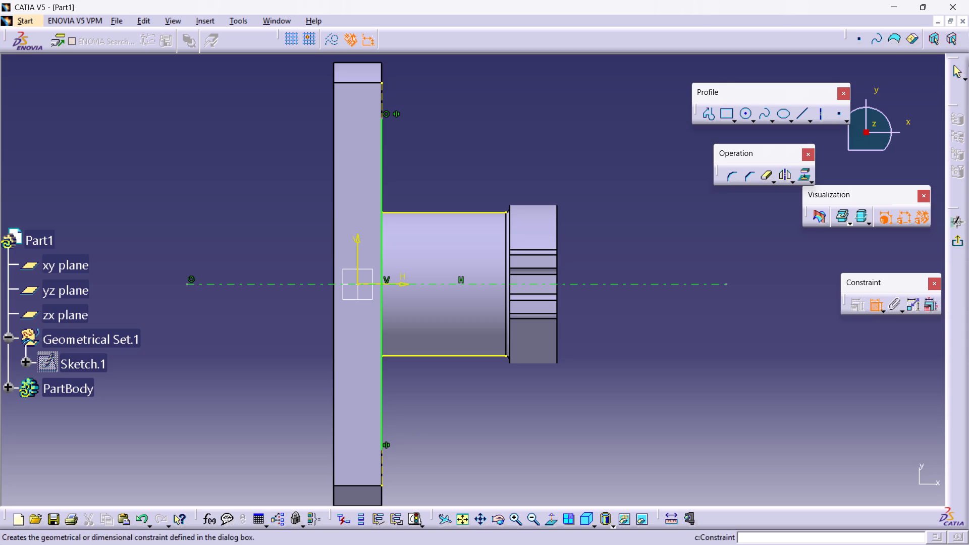
click(379, 253)
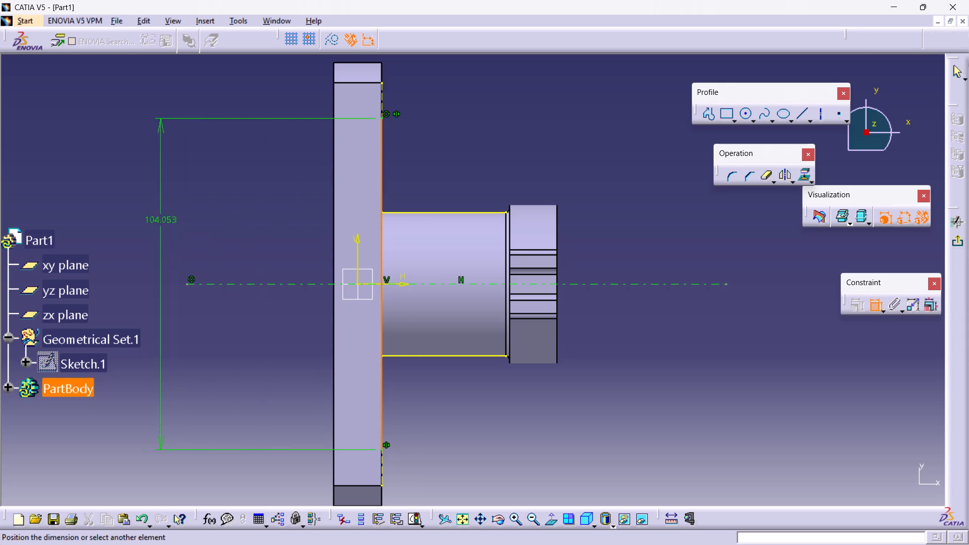
click(141, 226)
double_click(141, 224)
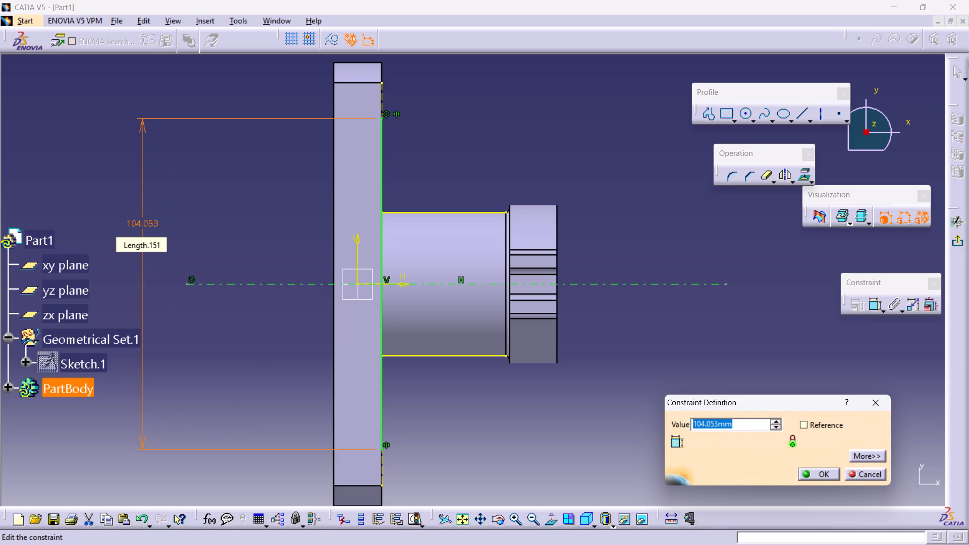
text(120)
key(Return)
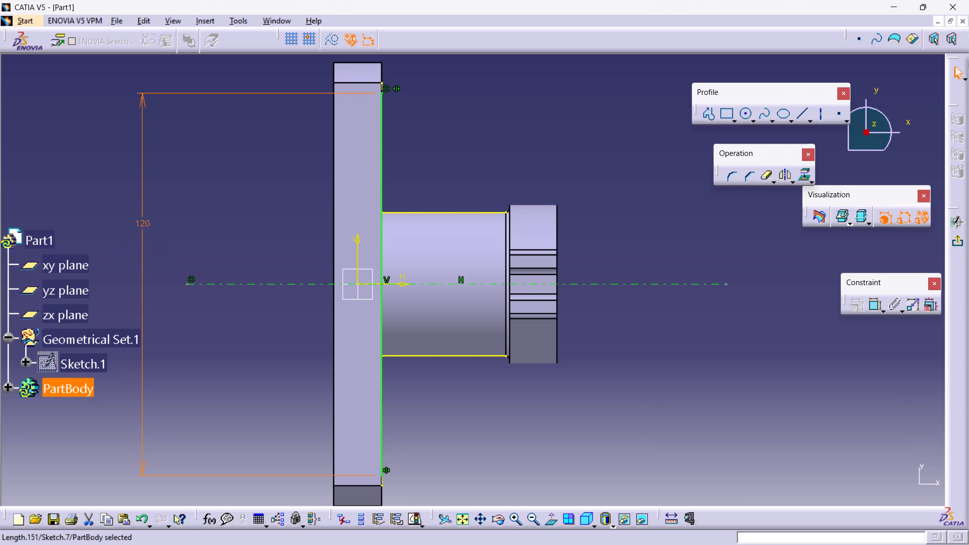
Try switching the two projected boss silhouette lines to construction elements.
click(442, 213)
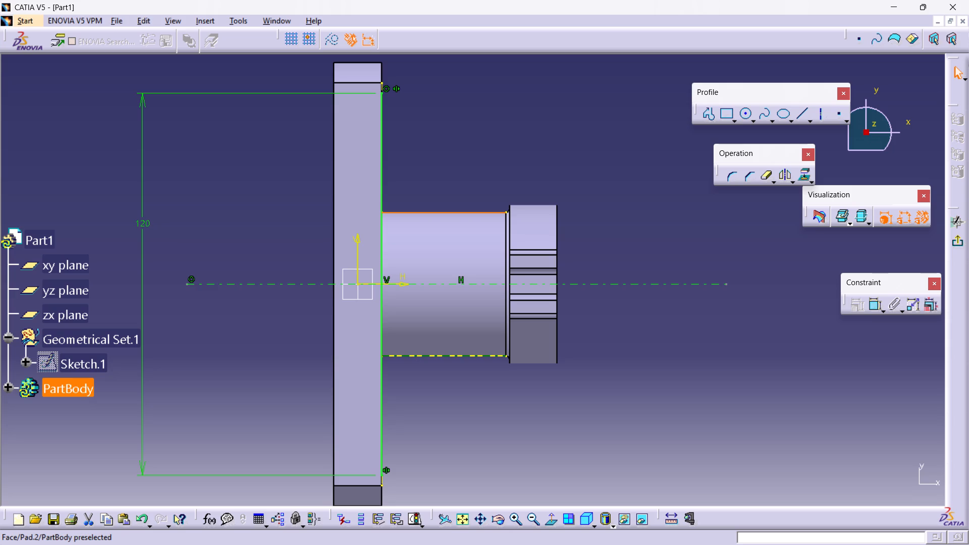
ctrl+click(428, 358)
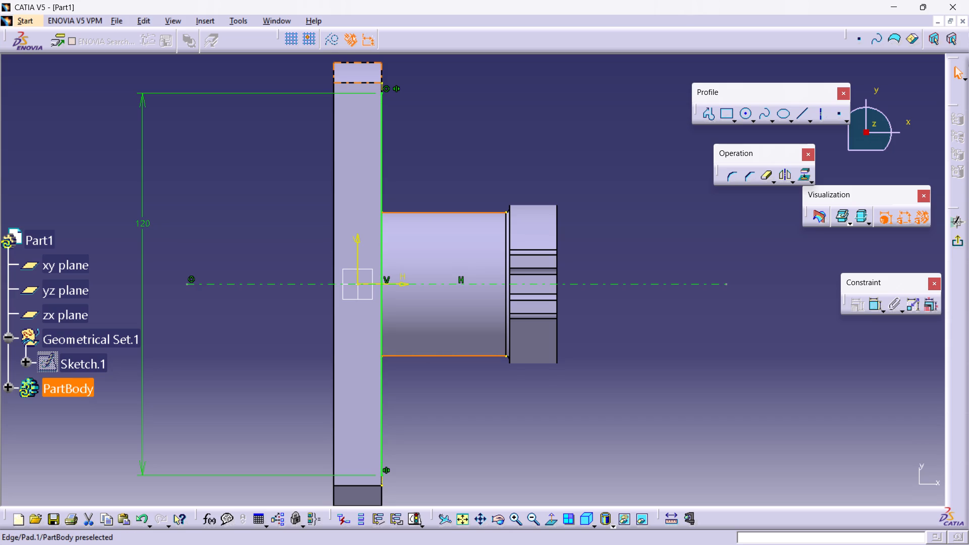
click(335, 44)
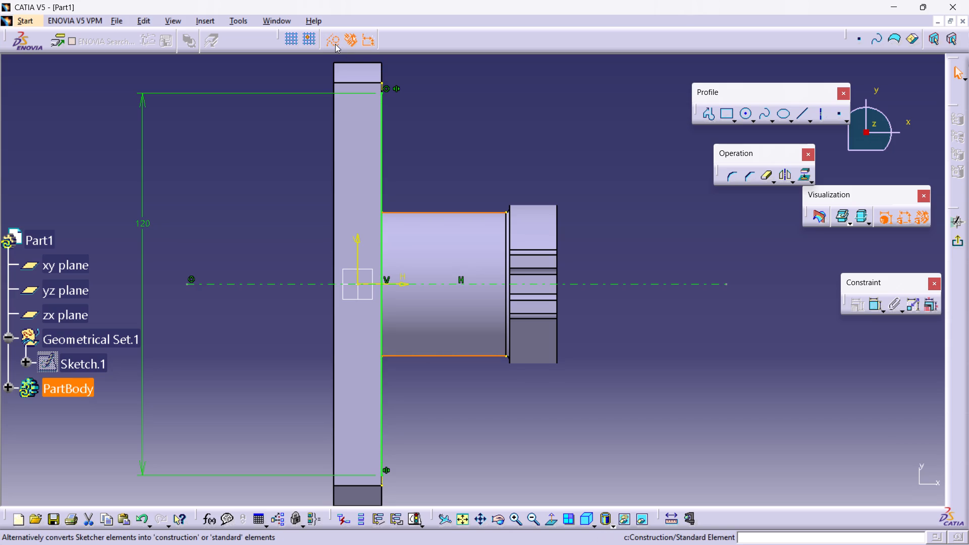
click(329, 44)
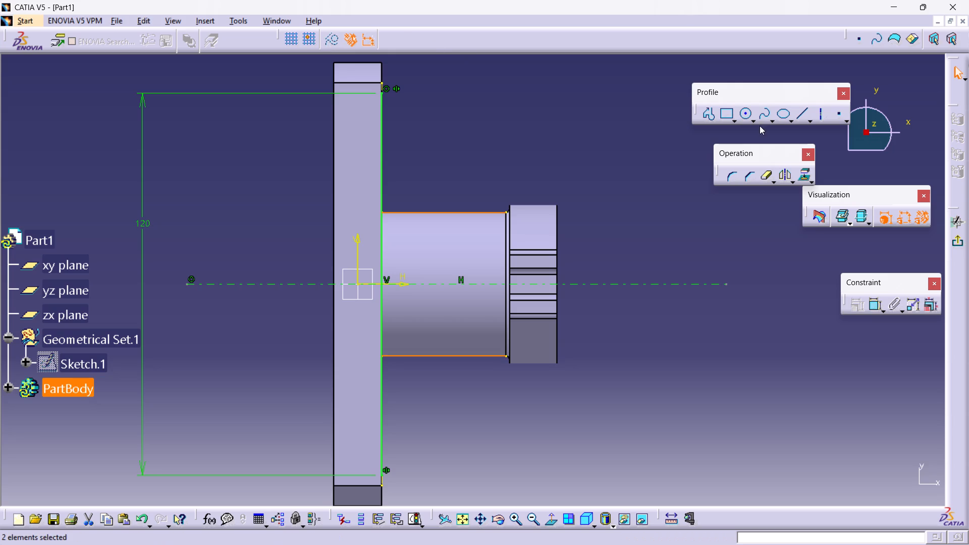
Draw a horizontal line about 35 mm long on the boss's upper silhouette edge, starting at the plate face.
double_click(802, 113)
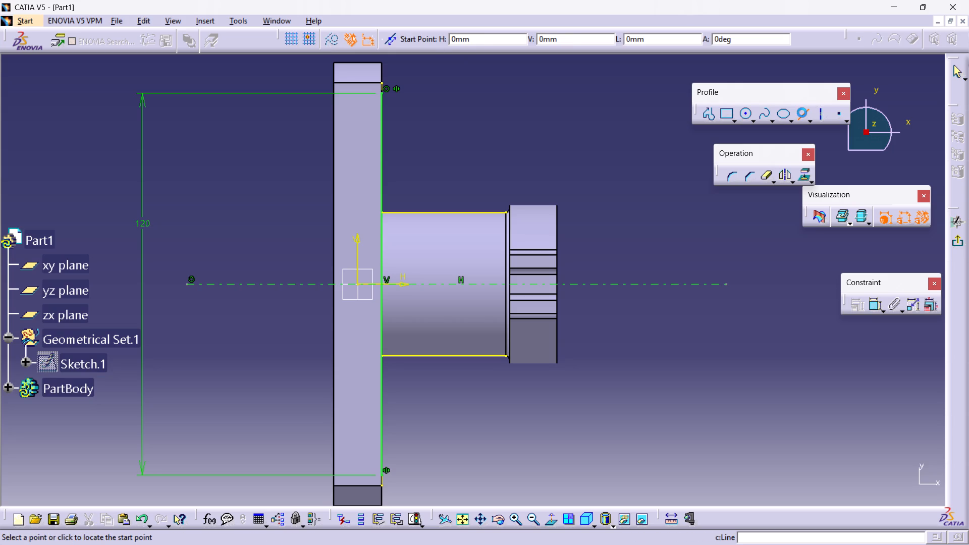
click(383, 209)
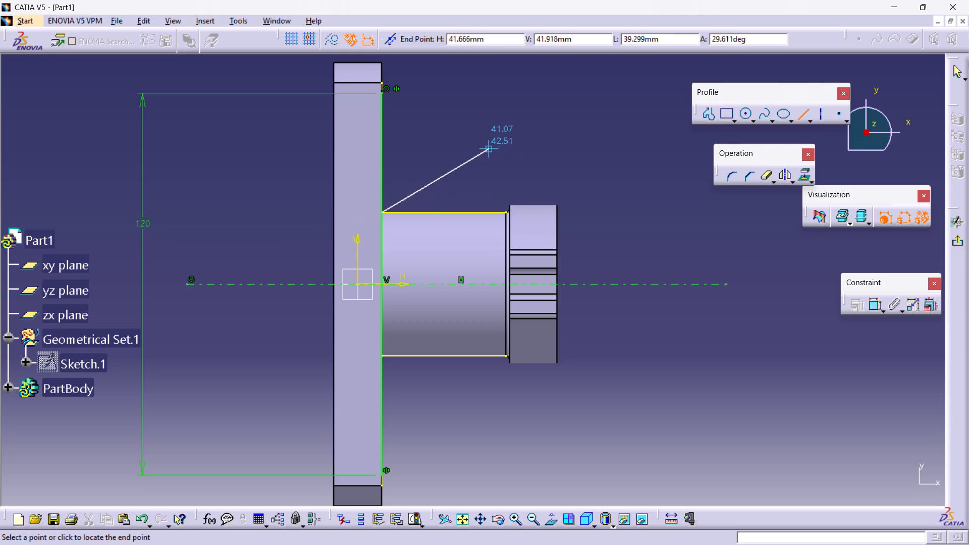
click(493, 210)
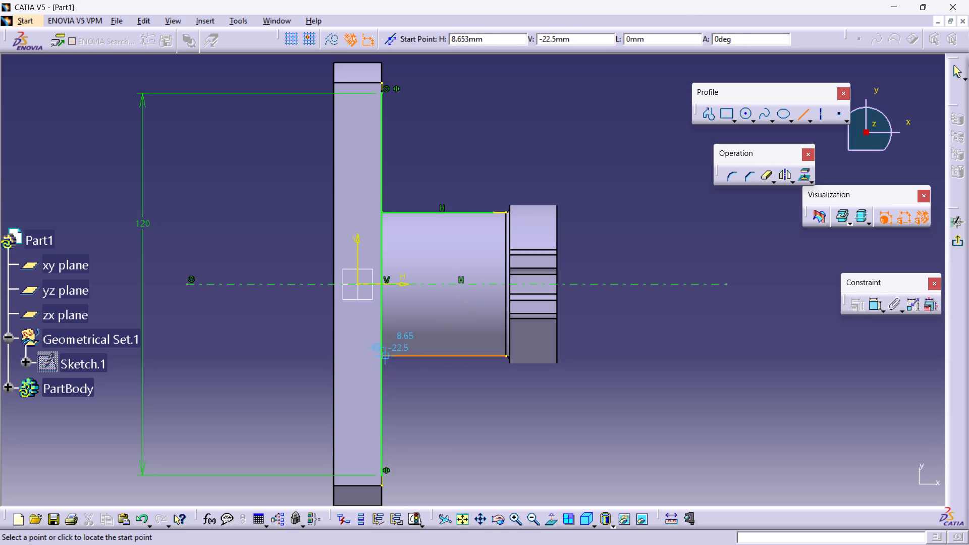
Draw a horizontal line about 33 mm long on the boss's lower silhouette edge, starting at the plate face.
drag(380, 355, 457, 350)
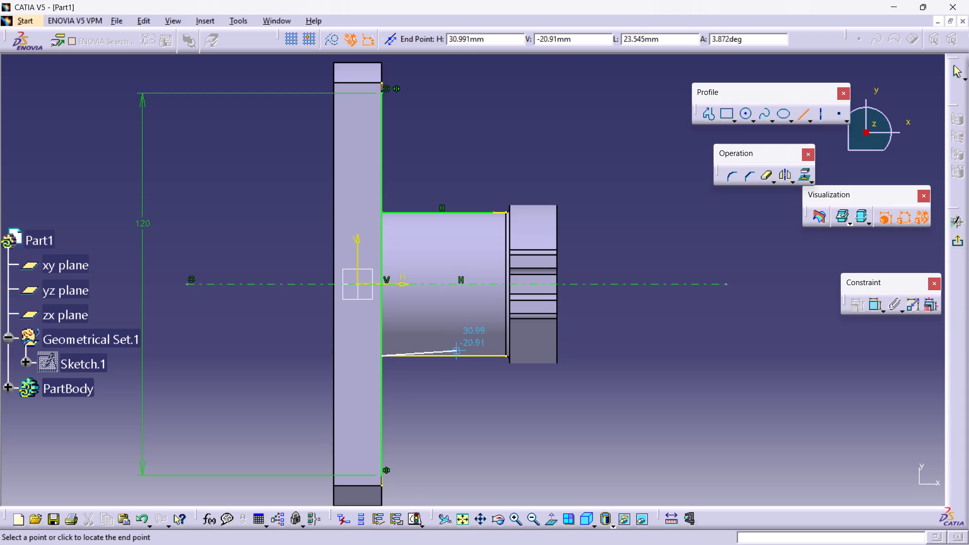
drag(457, 350, 469, 359)
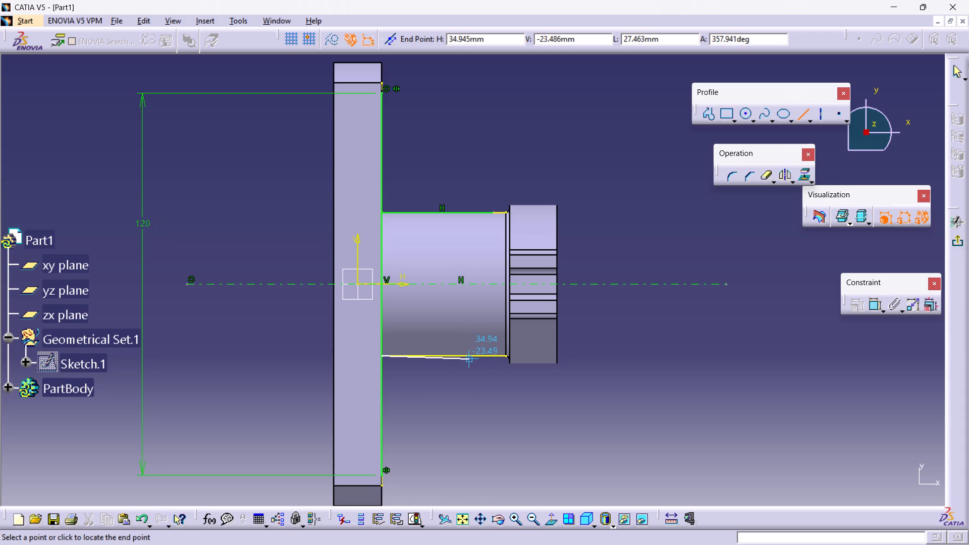
drag(469, 359, 486, 357)
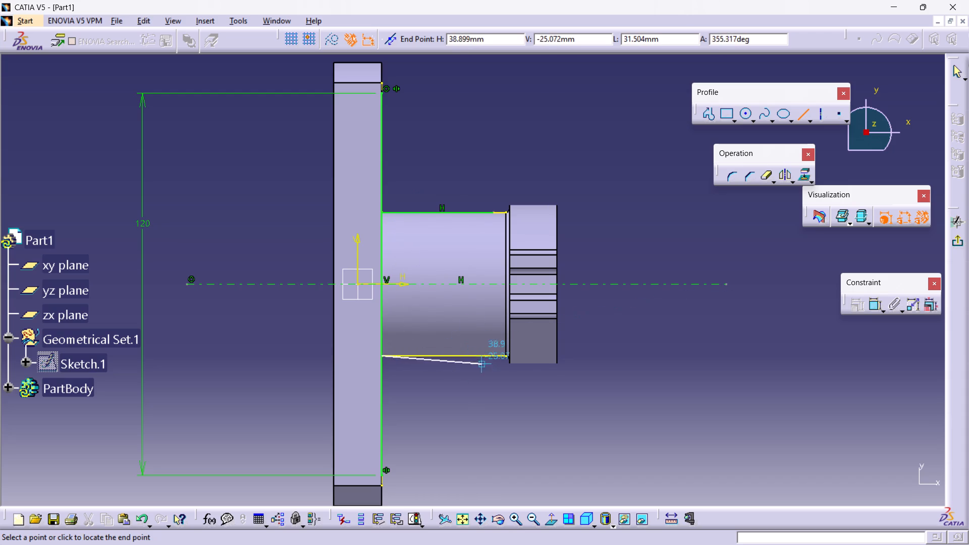
click(486, 355)
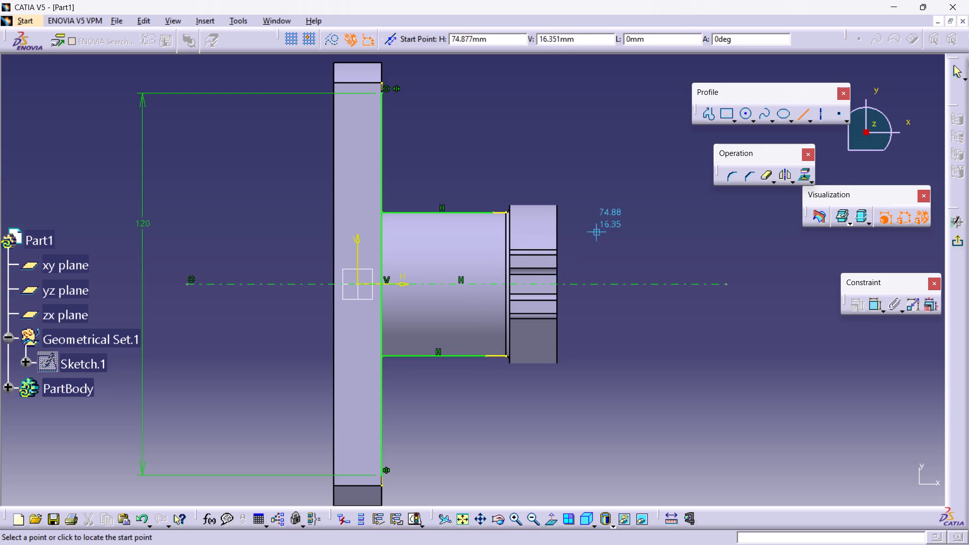
click(805, 114)
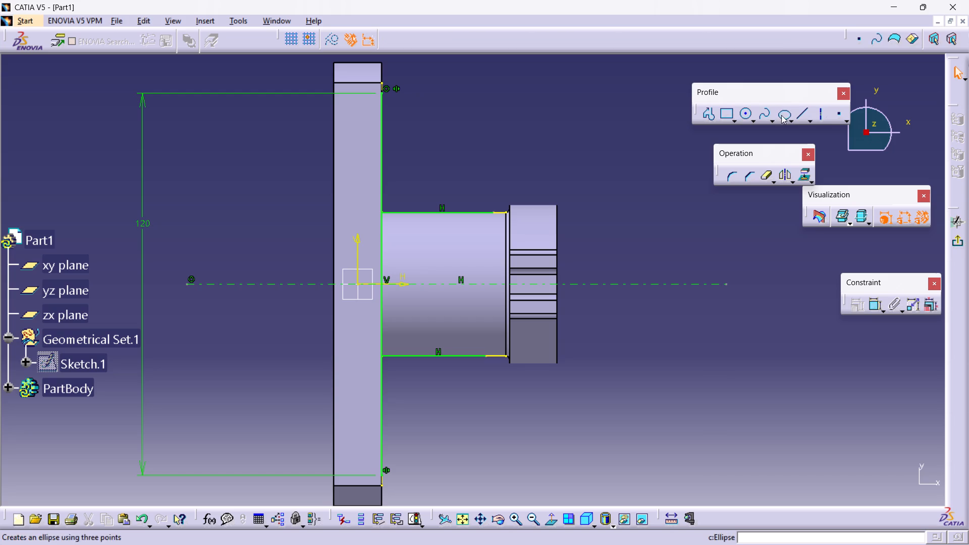
Switch the projected upper and lower boss silhouette lines to construction elements.
click(497, 211)
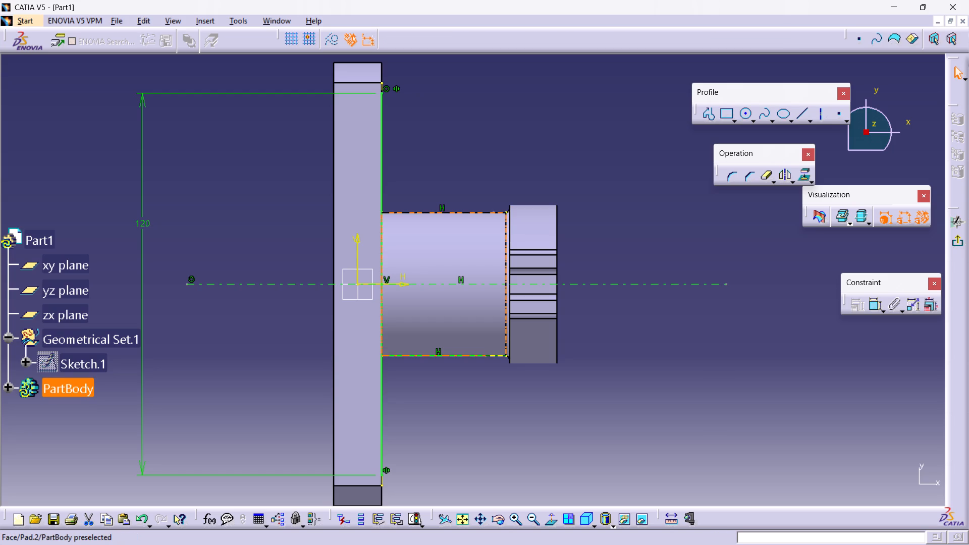
click(516, 141)
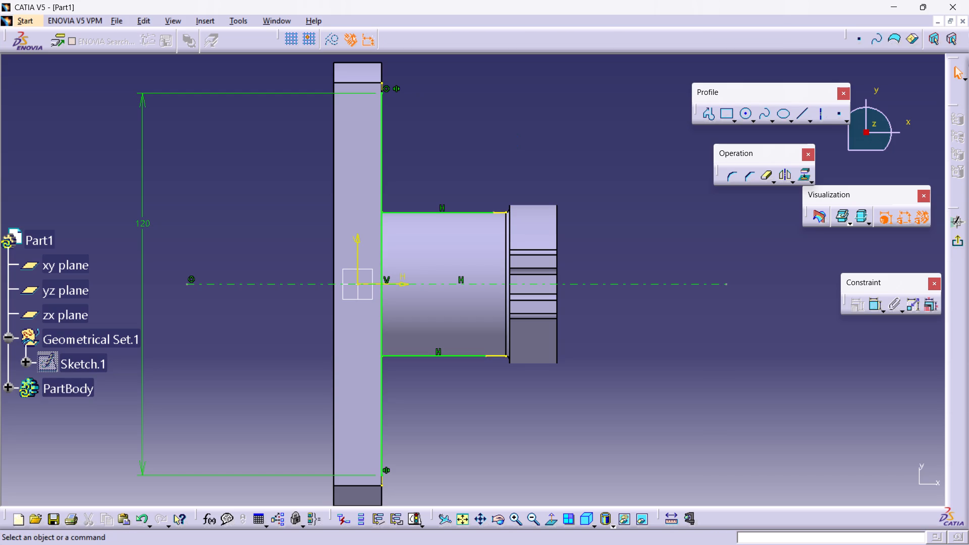
click(499, 213)
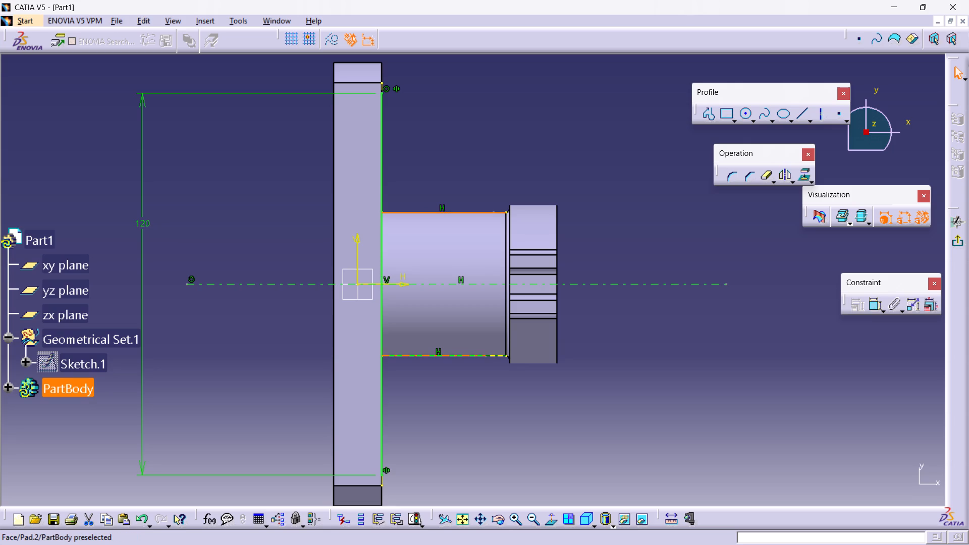
ctrl+click(500, 359)
click(332, 42)
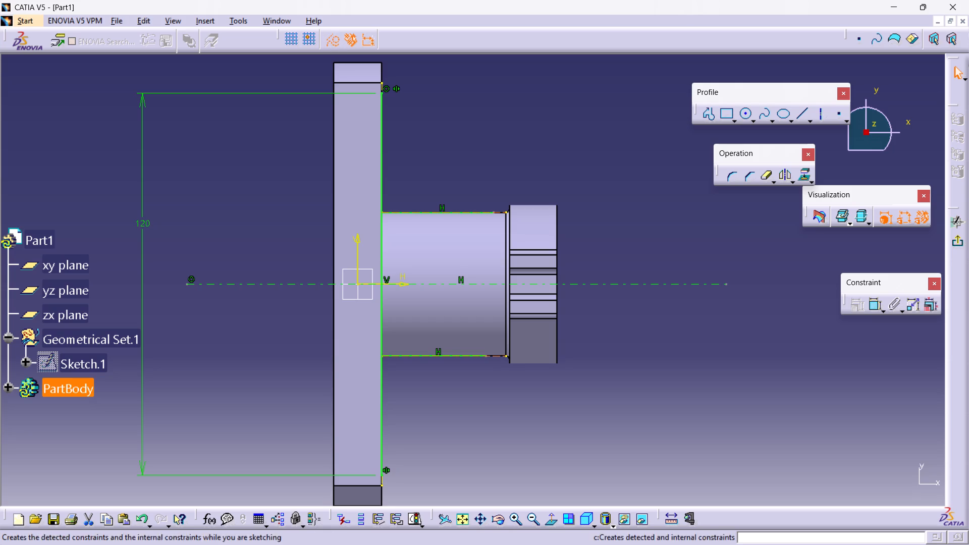
click(476, 101)
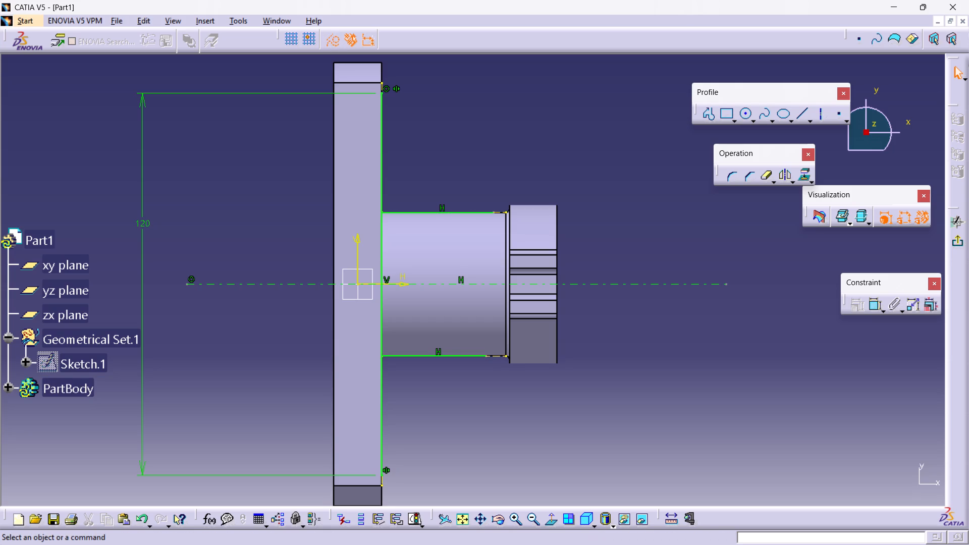
Draw a standard diagonal line from the vertical line's upper endpoint to the outer end of the upper horizontal line.
double_click(805, 106)
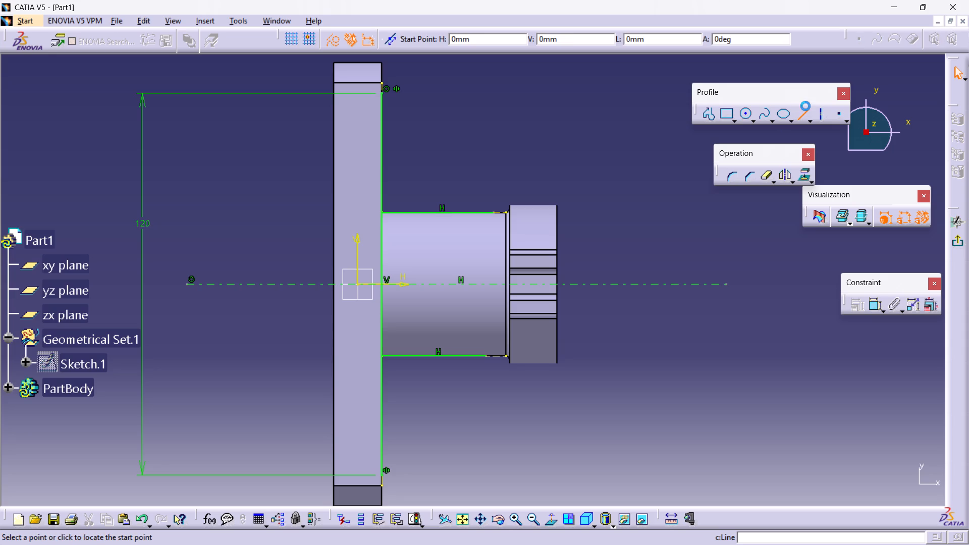
click(381, 91)
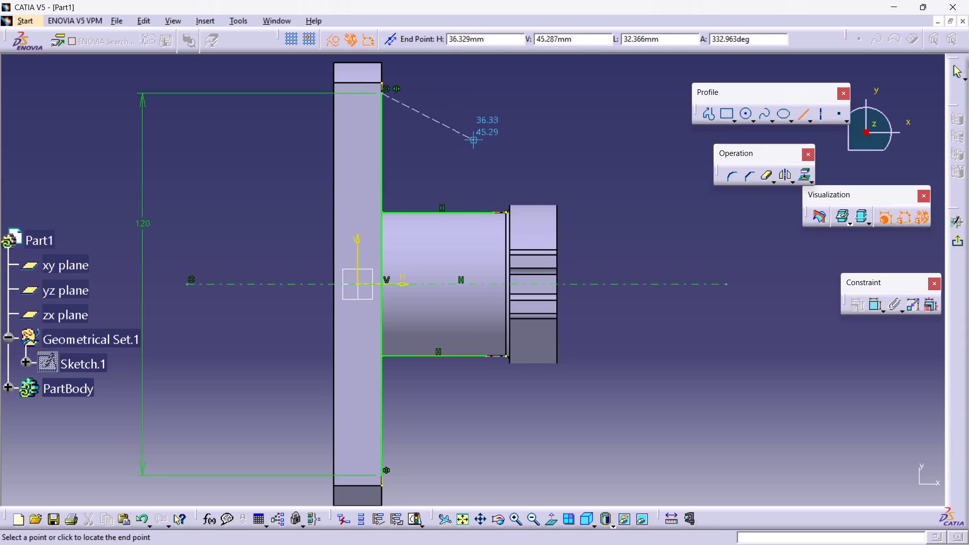
click(331, 45)
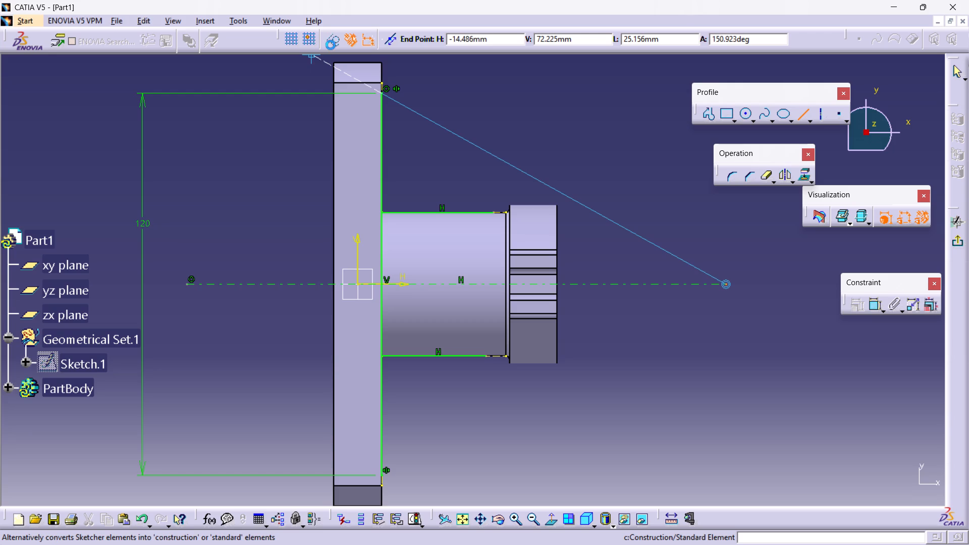
click(495, 214)
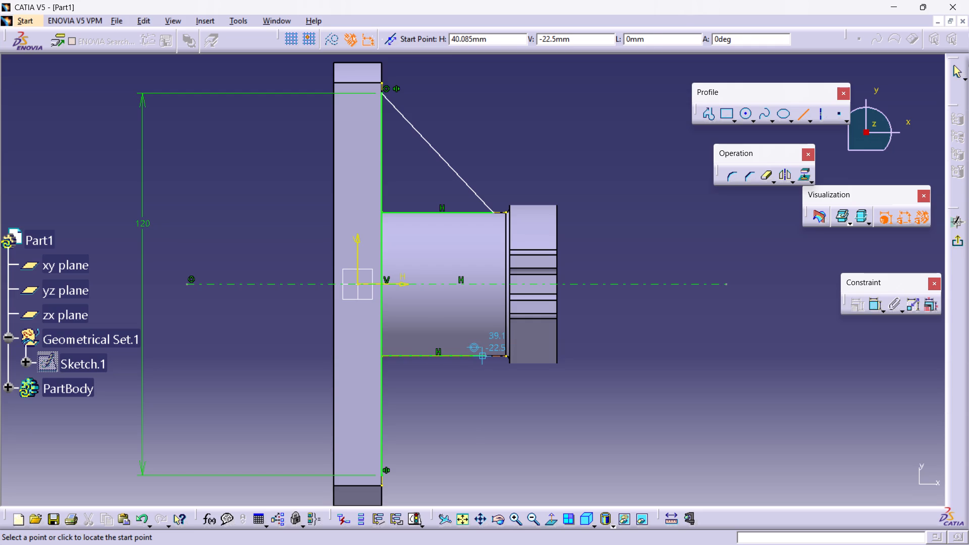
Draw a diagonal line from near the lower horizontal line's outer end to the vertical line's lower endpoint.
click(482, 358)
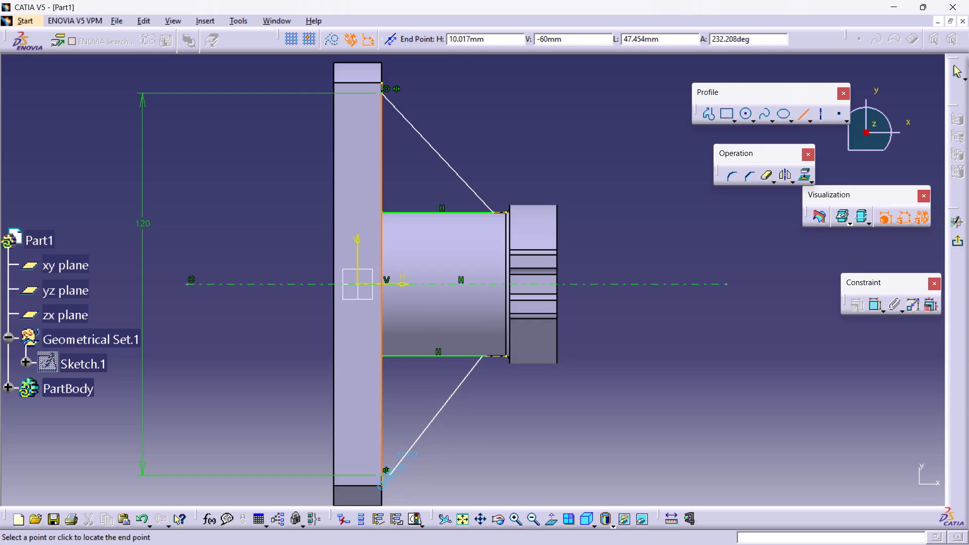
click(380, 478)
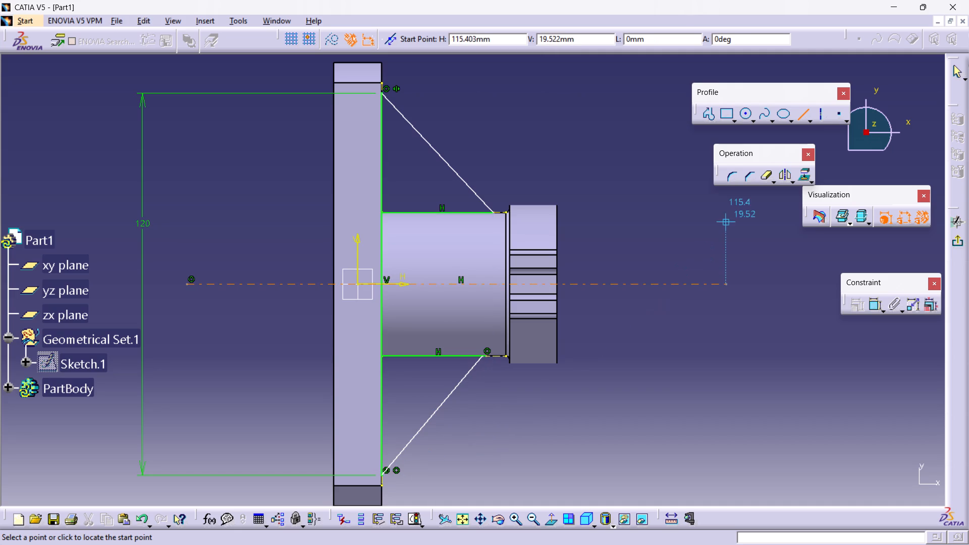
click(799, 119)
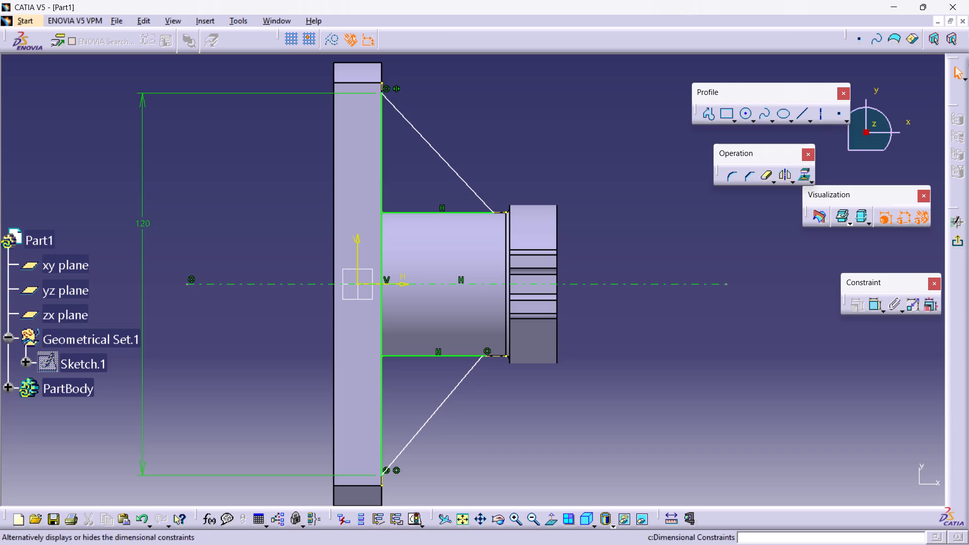
Dimension the lengths of the upper and lower horizontal lines along the boss.
click(871, 302)
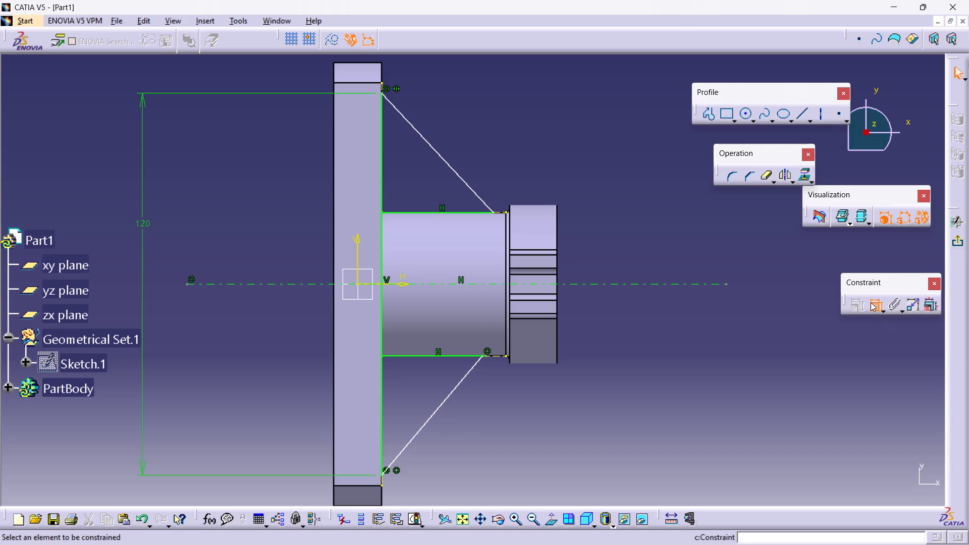
click(440, 209)
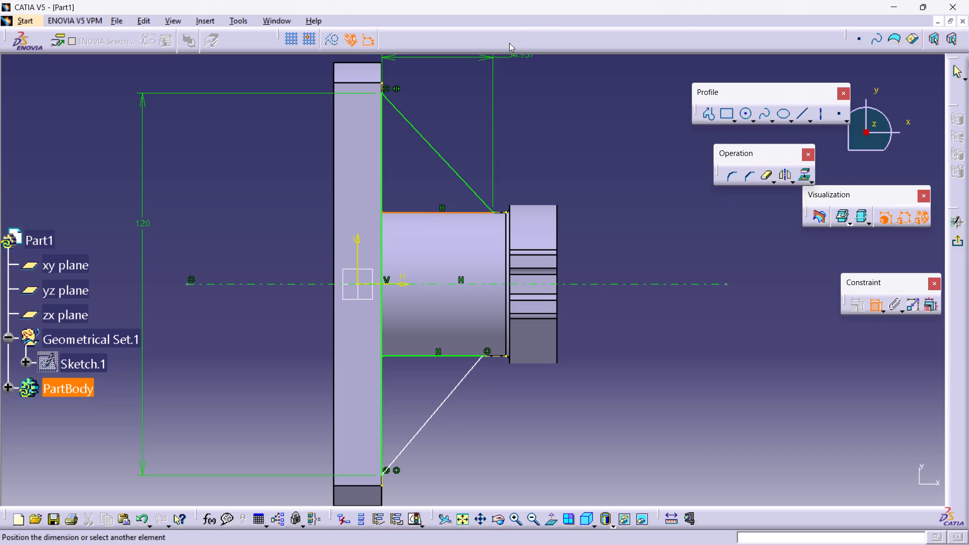
click(489, 102)
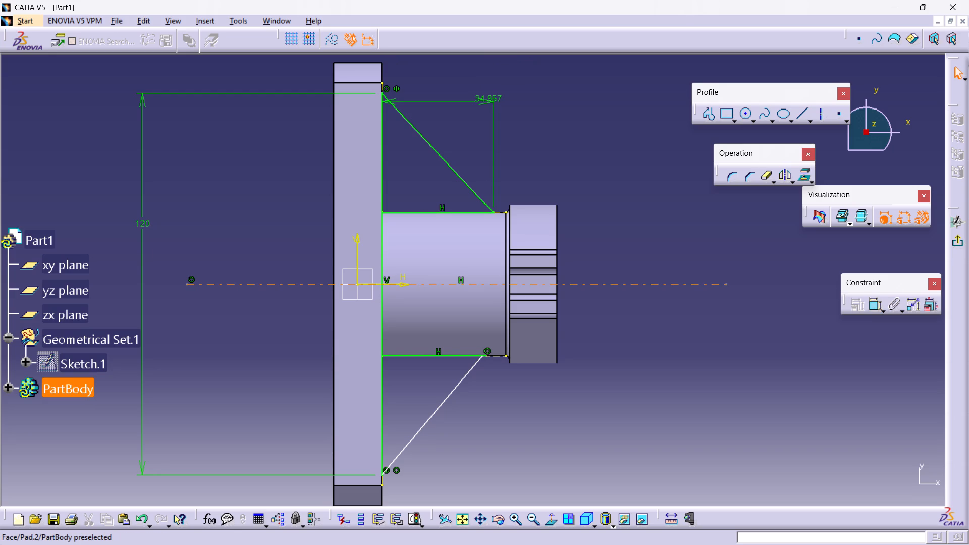
click(429, 358)
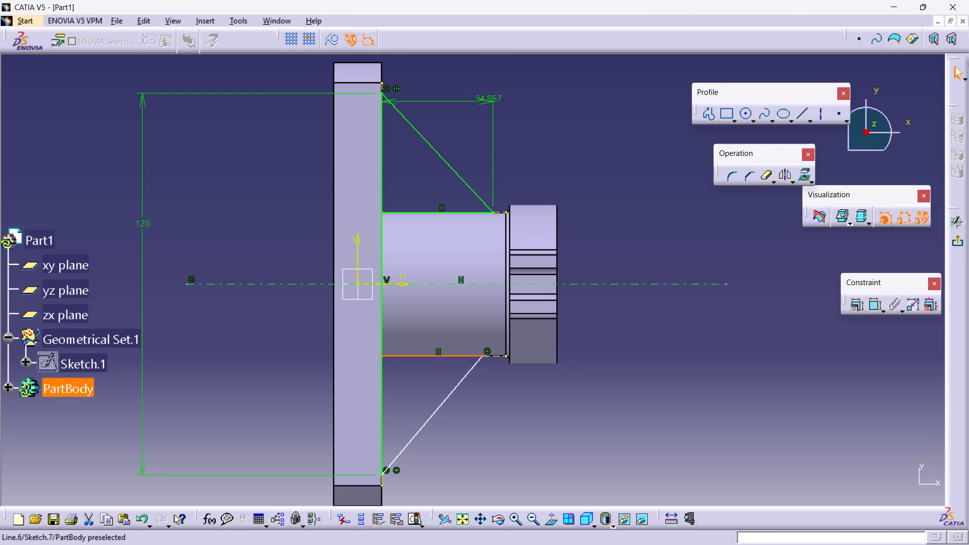
click(875, 306)
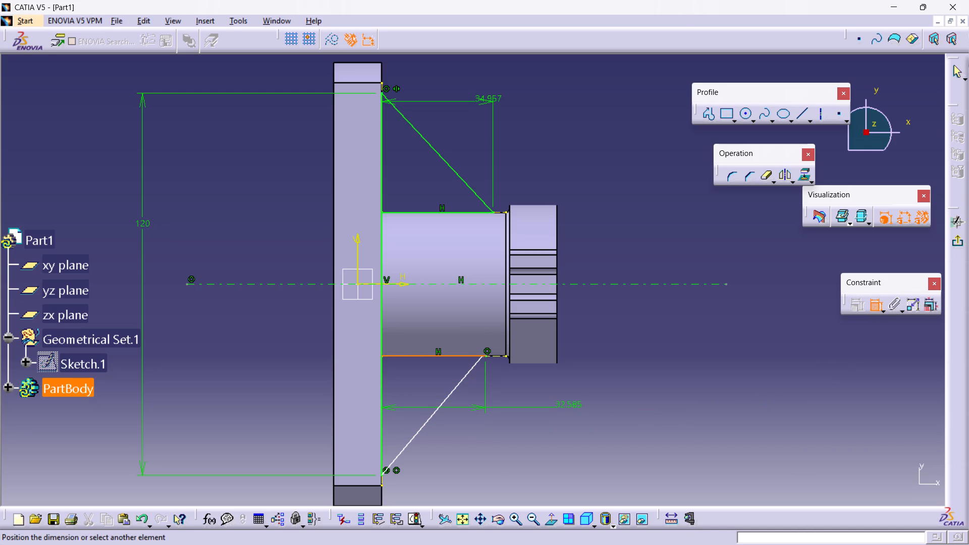
click(570, 406)
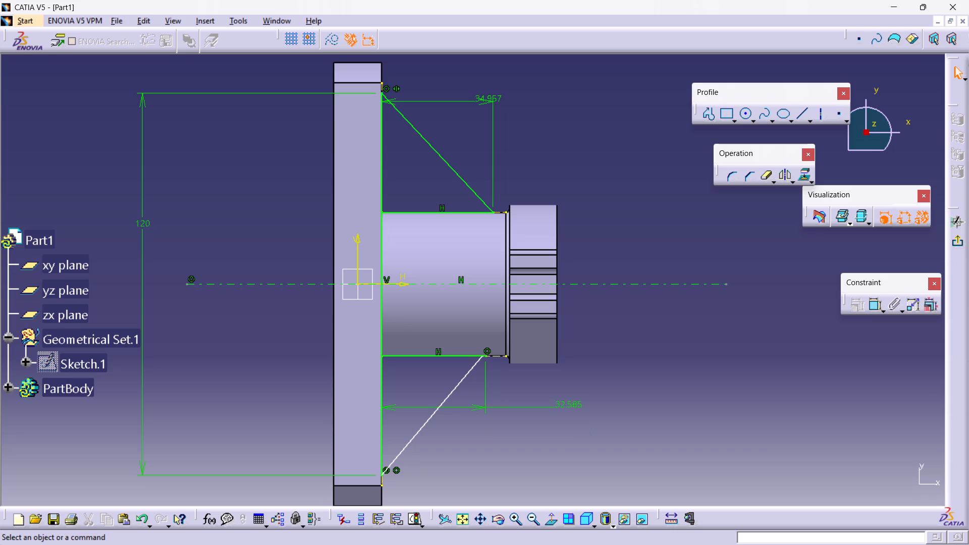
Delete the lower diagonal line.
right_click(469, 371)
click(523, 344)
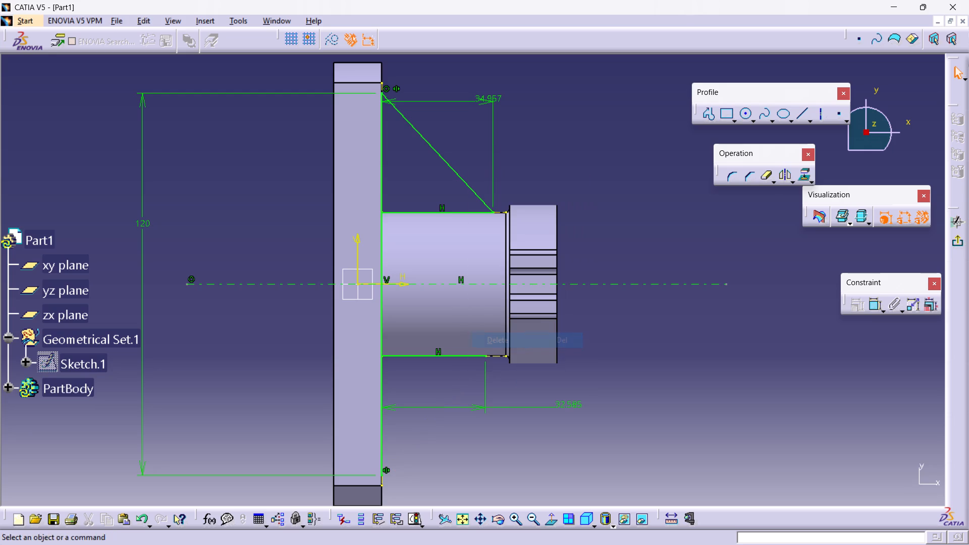
Draw a diagonal line from the lower horizontal line's exact outer endpoint to the vertical line's lower endpoint.
double_click(797, 111)
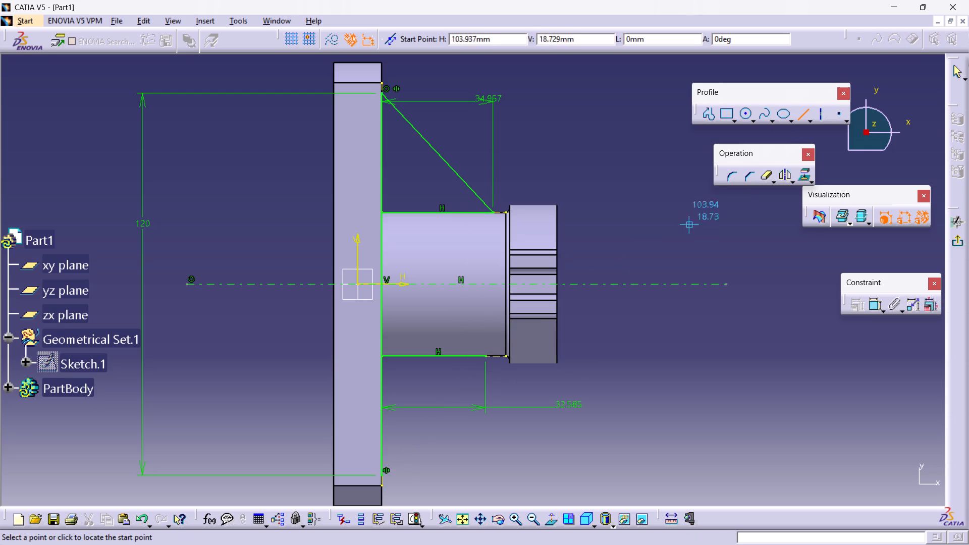
click(488, 355)
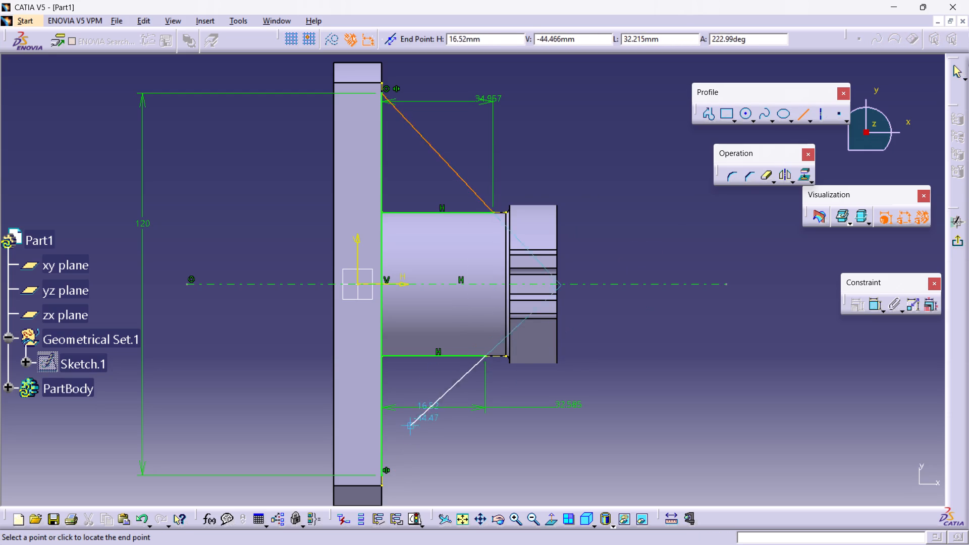
click(380, 474)
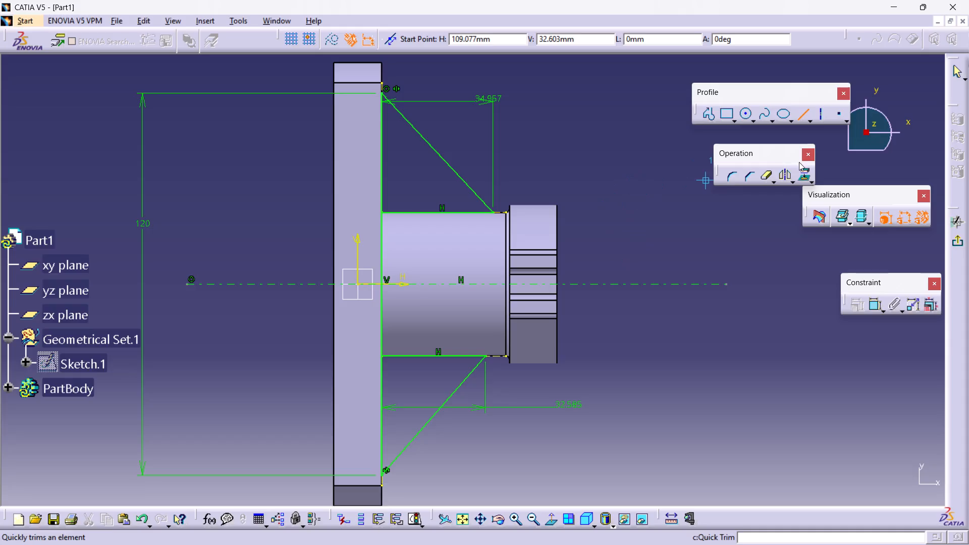
click(803, 113)
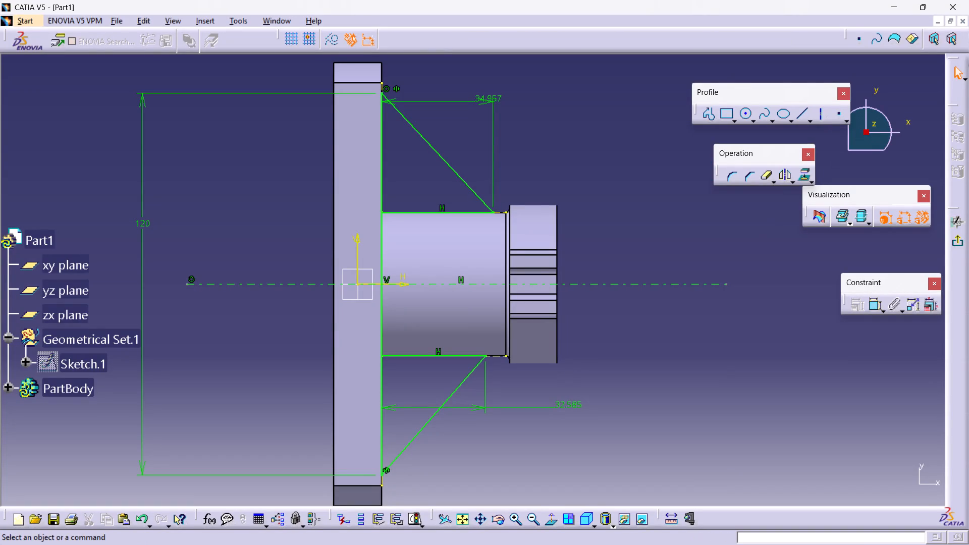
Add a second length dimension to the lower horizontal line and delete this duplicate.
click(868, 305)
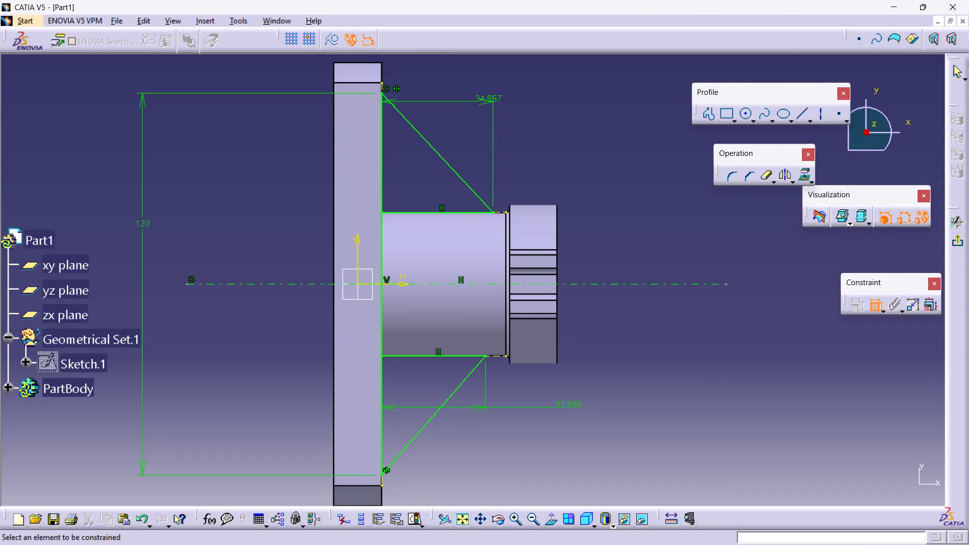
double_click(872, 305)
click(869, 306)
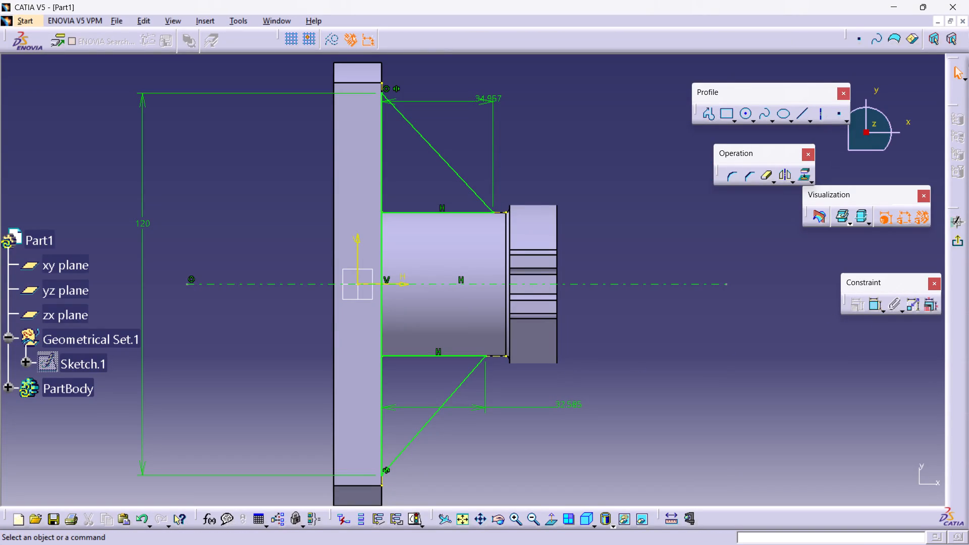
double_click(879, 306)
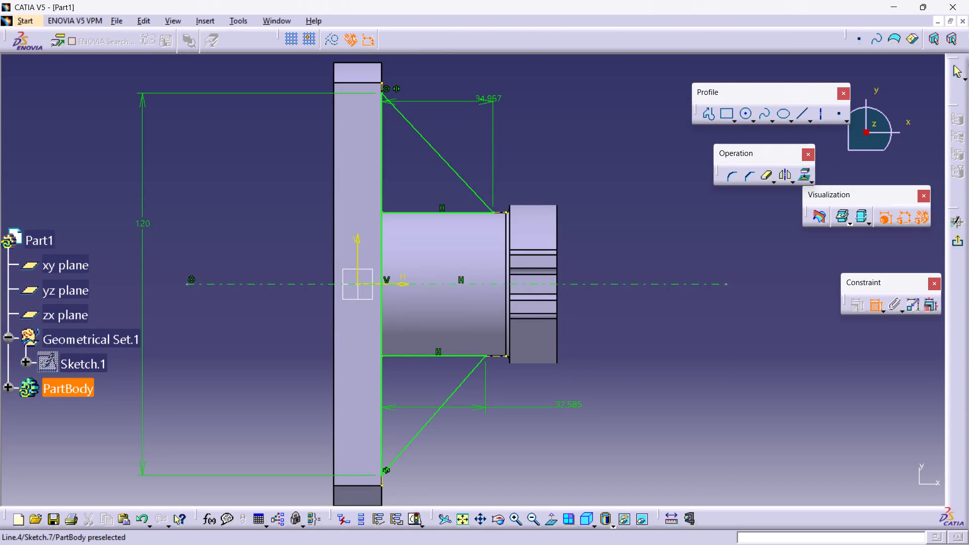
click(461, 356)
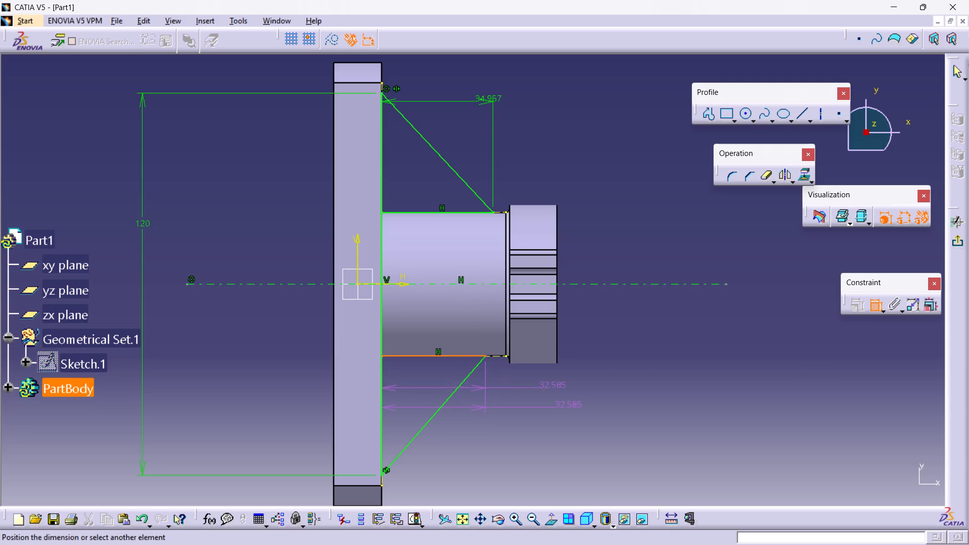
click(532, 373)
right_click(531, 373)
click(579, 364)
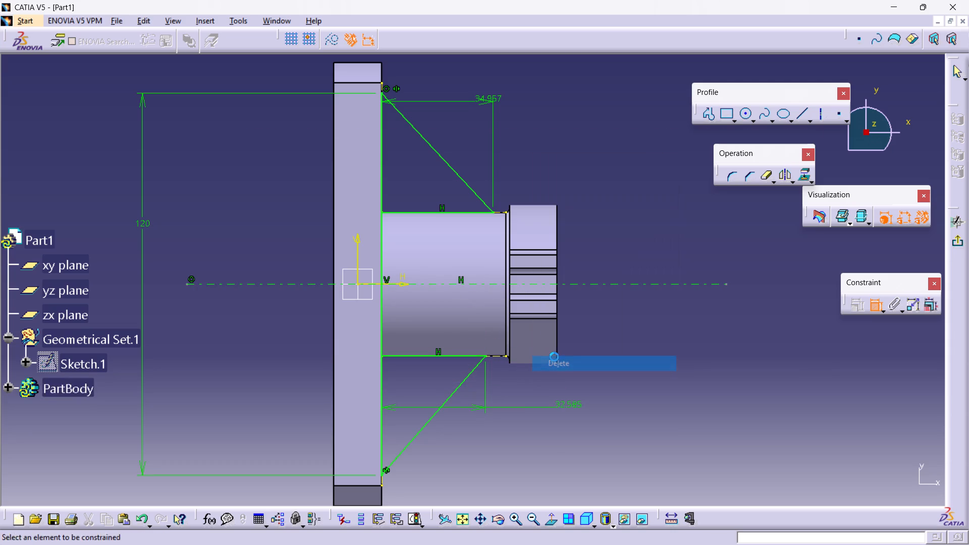
Set the lengths of the lower and upper horizontal lines along the boss to 30 mm each.
double_click(573, 405)
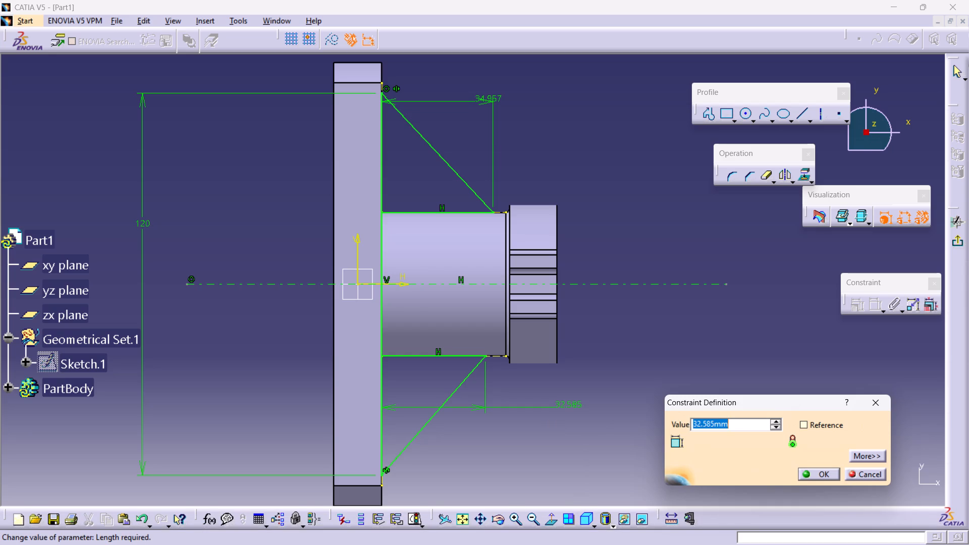
text(30)
key(Return)
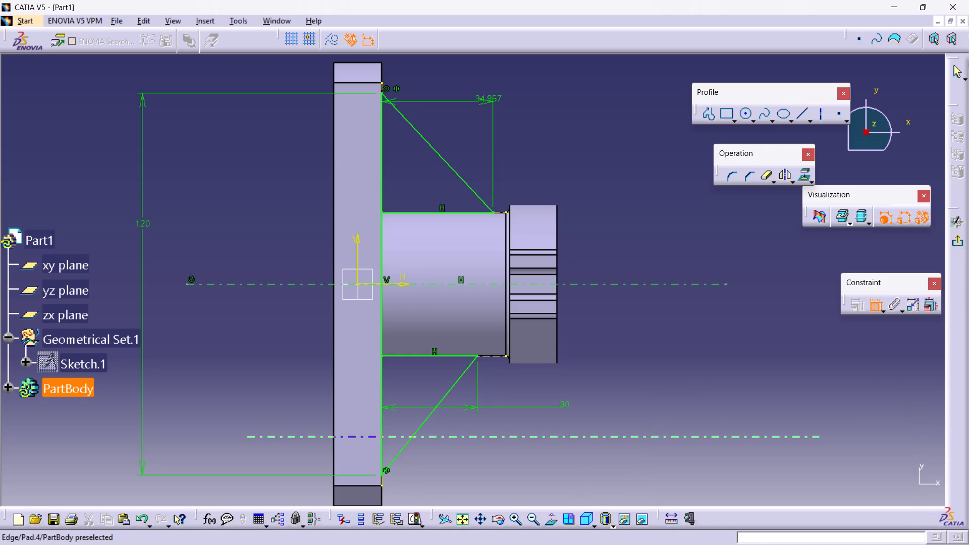
double_click(493, 98)
text(30)
key(Return)
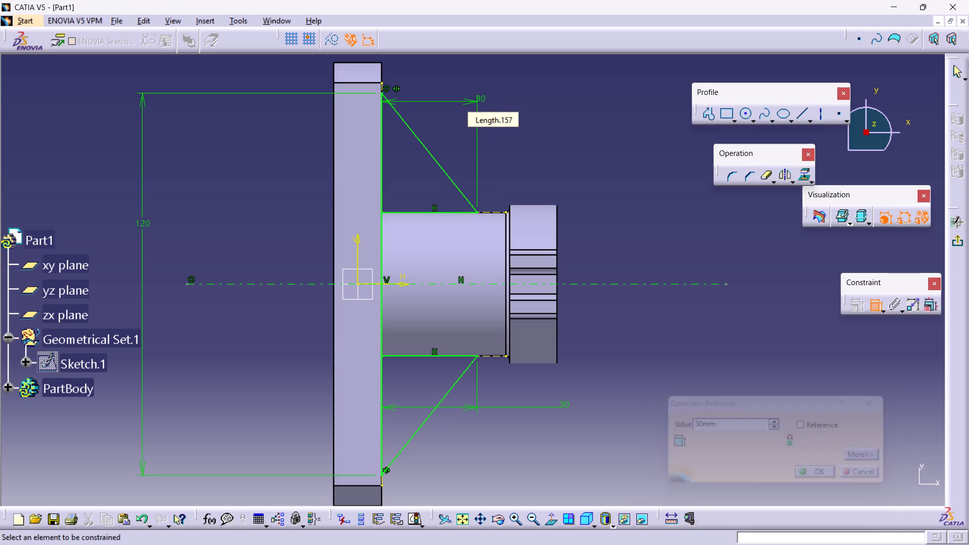
Quick Trim the vertical line's middle portion between the two horizontal lines, converting its length constraint into a distance, and exit the sketch.
double_click(765, 182)
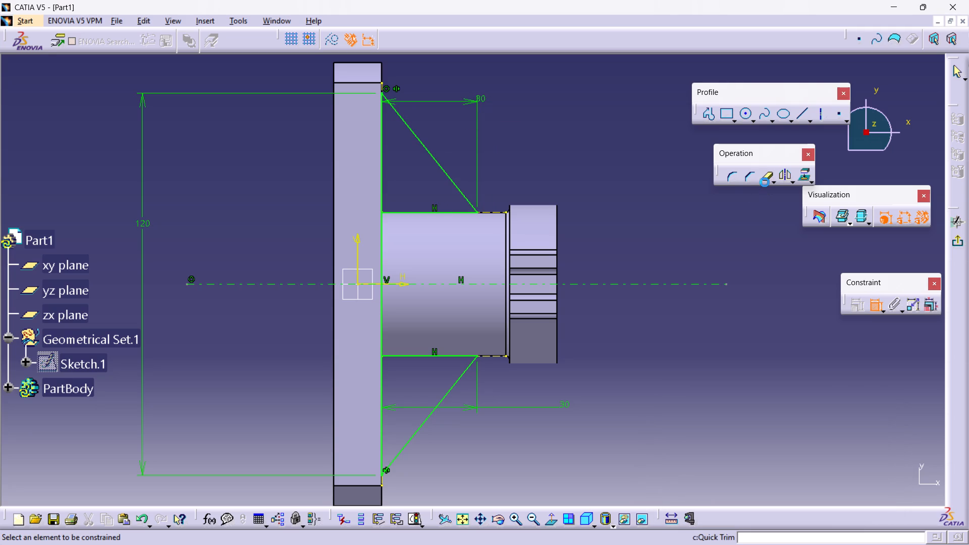
click(385, 239)
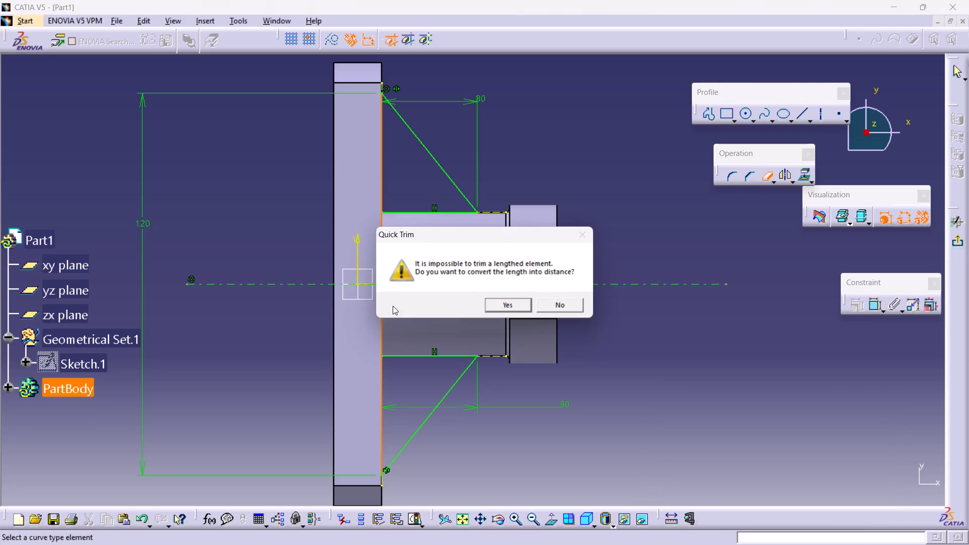
click(492, 298)
click(383, 321)
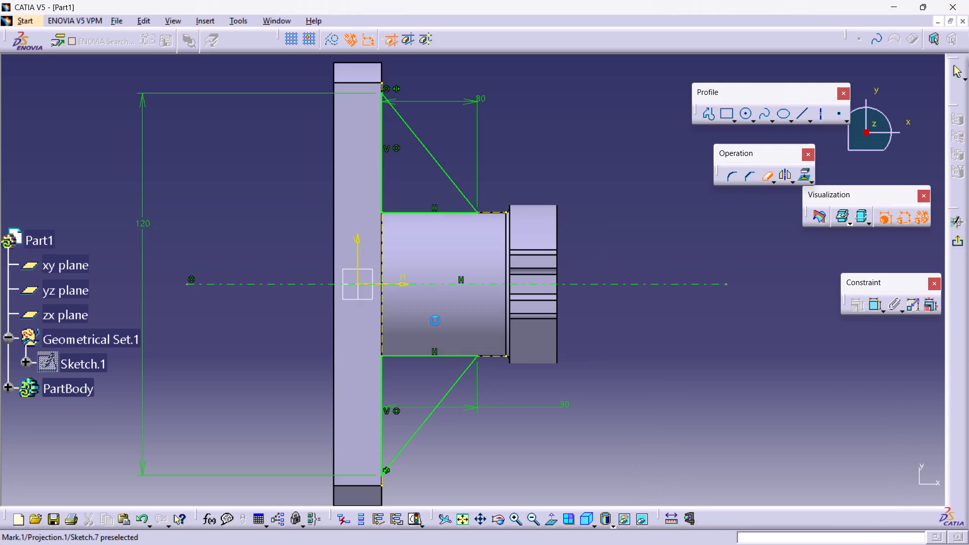
click(958, 243)
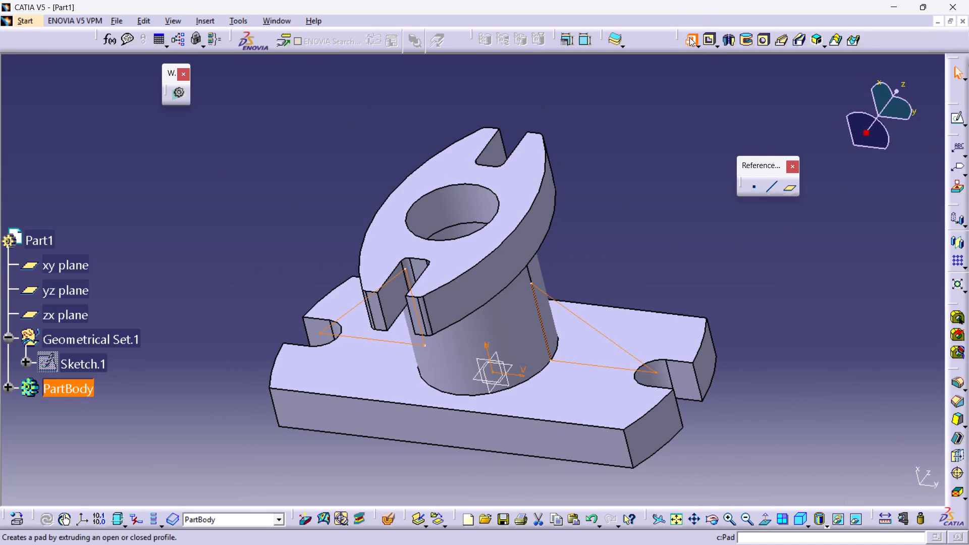
Pad the two triangular rib profiles with a 5 mm length and mirrored extent, and preview the result.
click(690, 37)
click(812, 428)
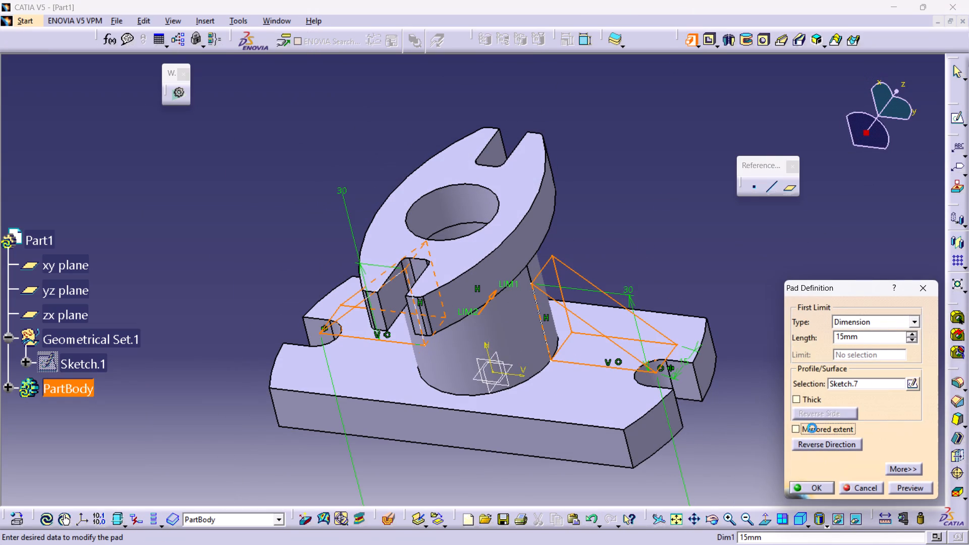
double_click(861, 337)
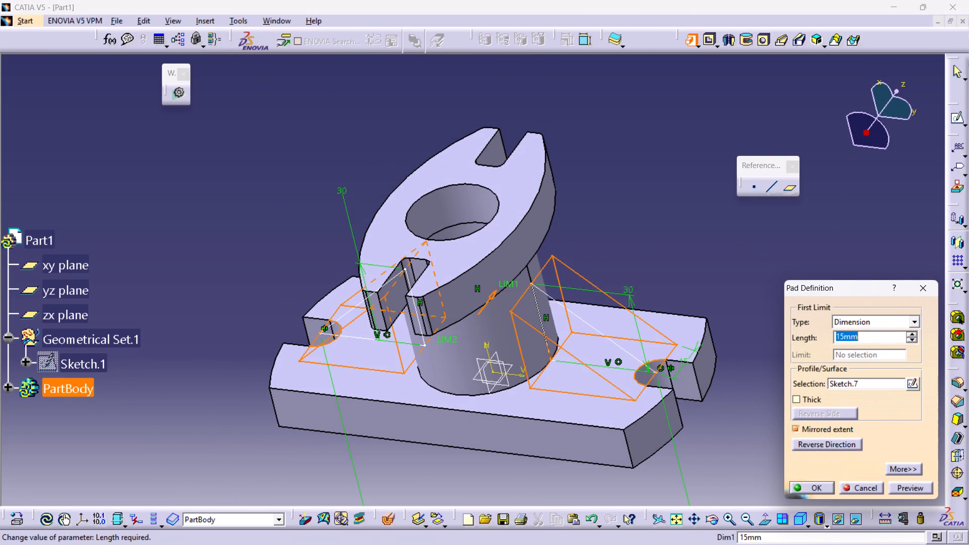
key(5)
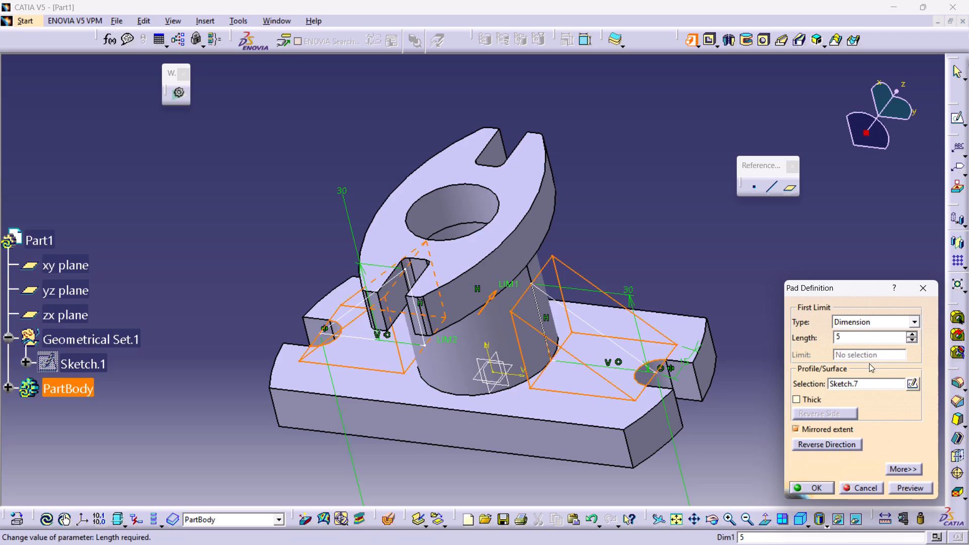
click(918, 484)
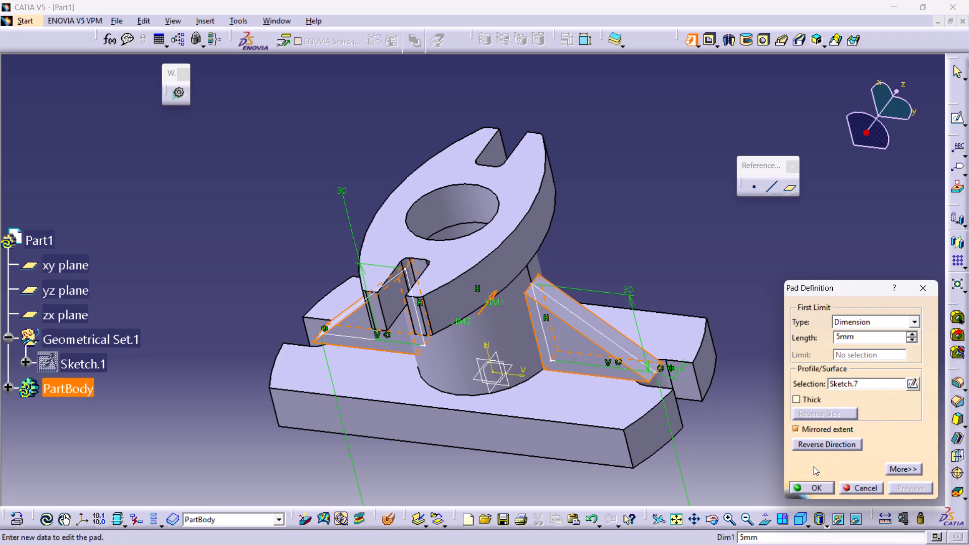
Edit the pad's profile sketch to set the overall rib span to 90 mm, and complete the pad.
click(912, 384)
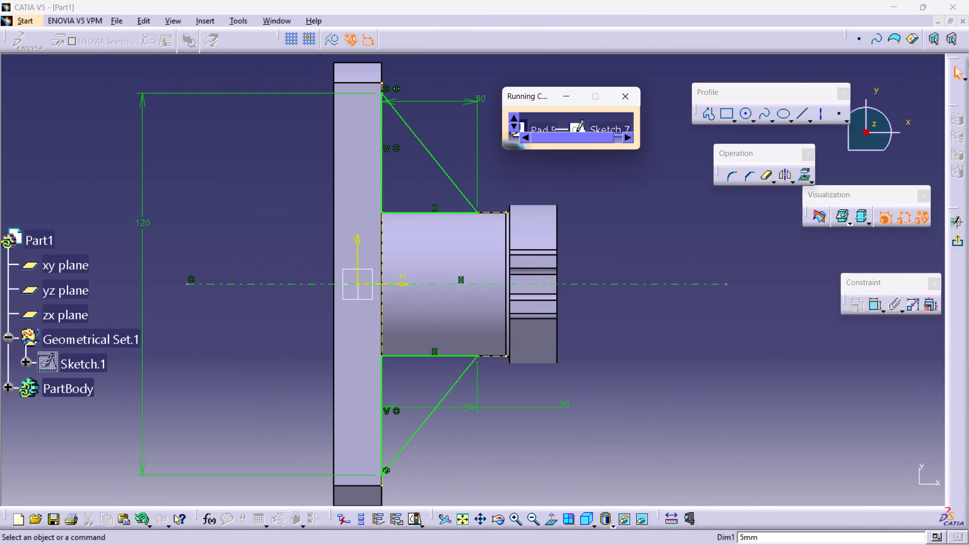
double_click(146, 222)
key(3)
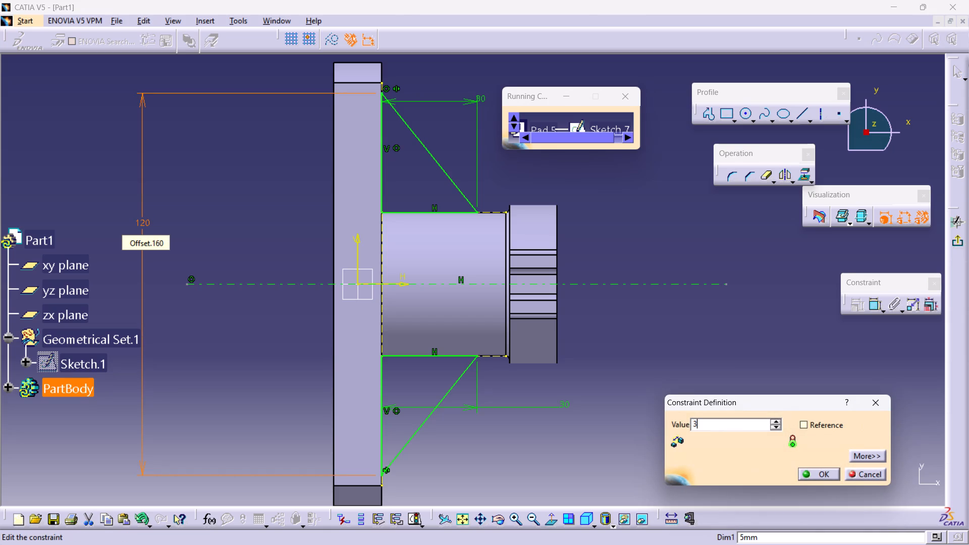
key(BackSpace)
text(90)
key(Return)
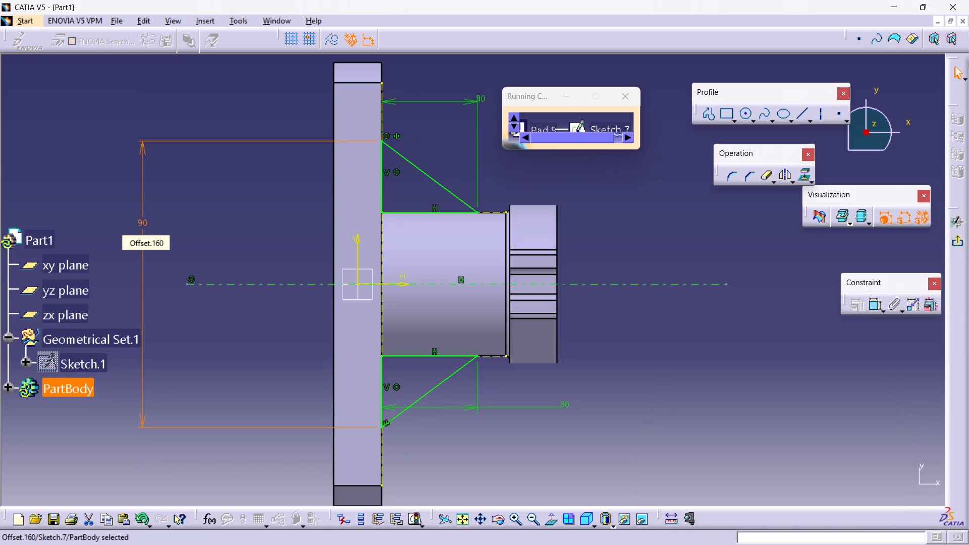
click(676, 373)
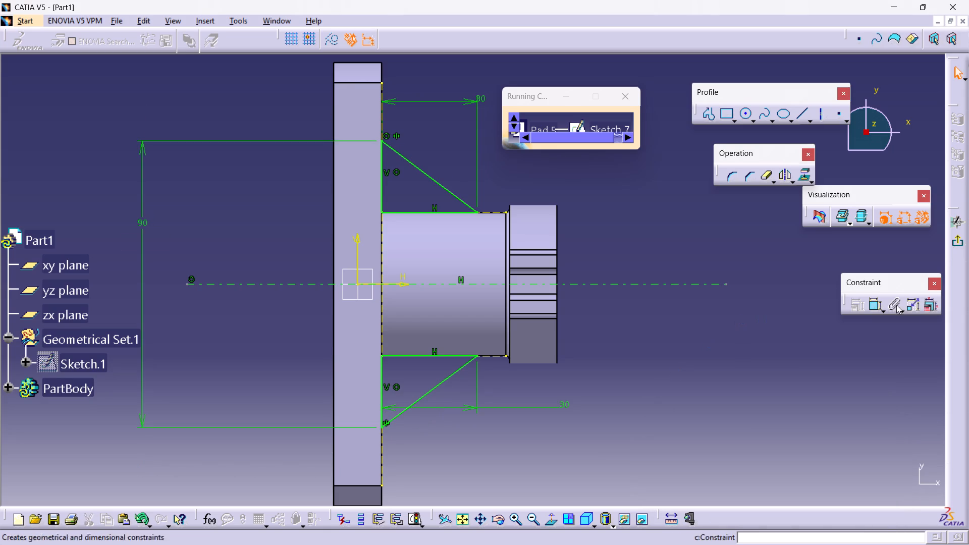
click(963, 247)
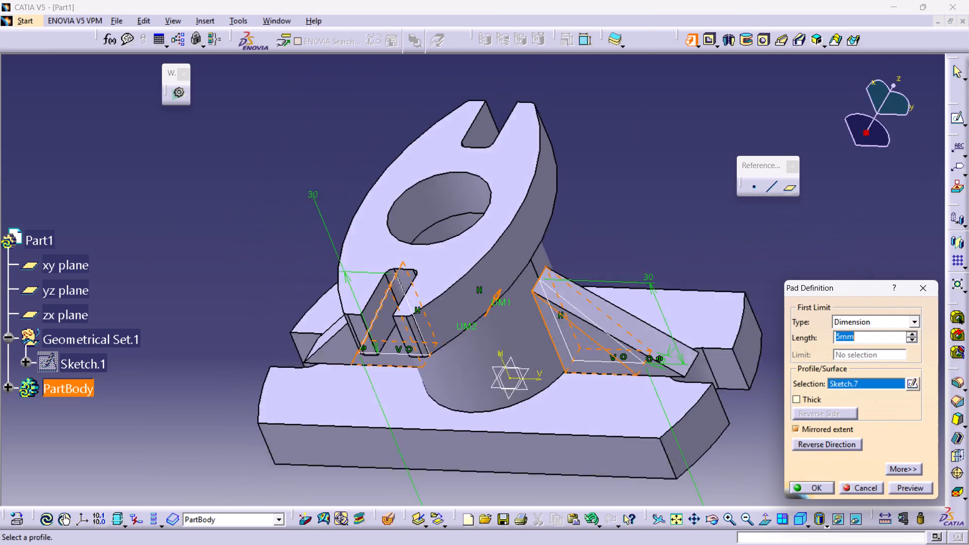
click(911, 492)
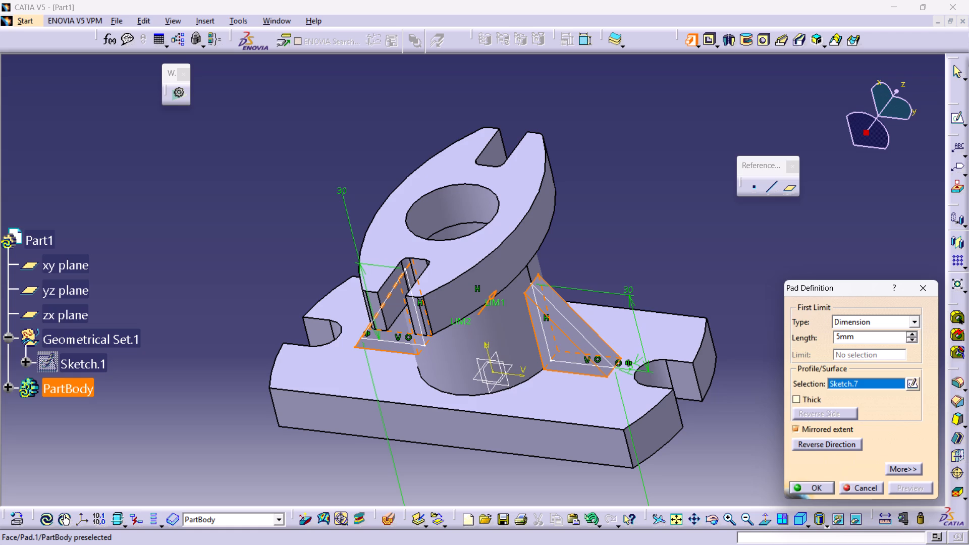
click(807, 482)
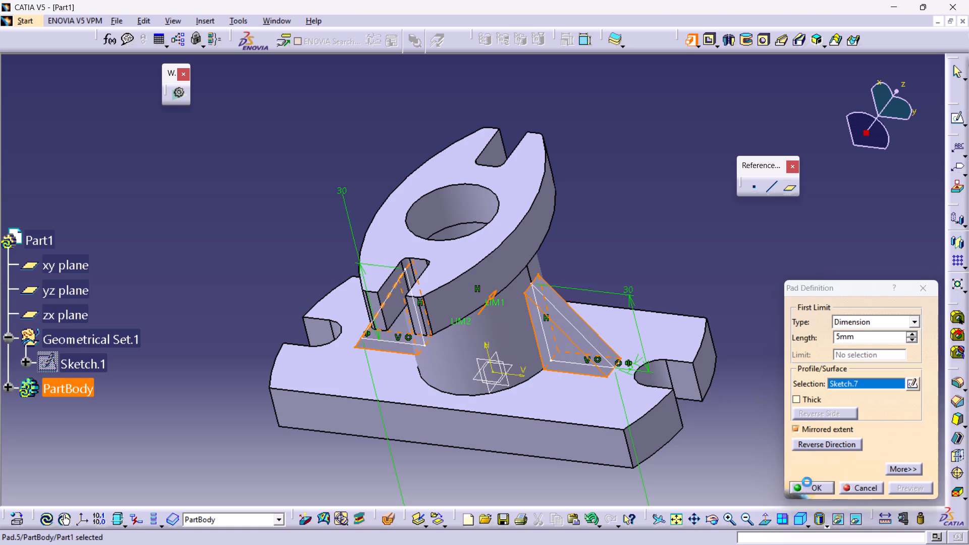
click(782, 442)
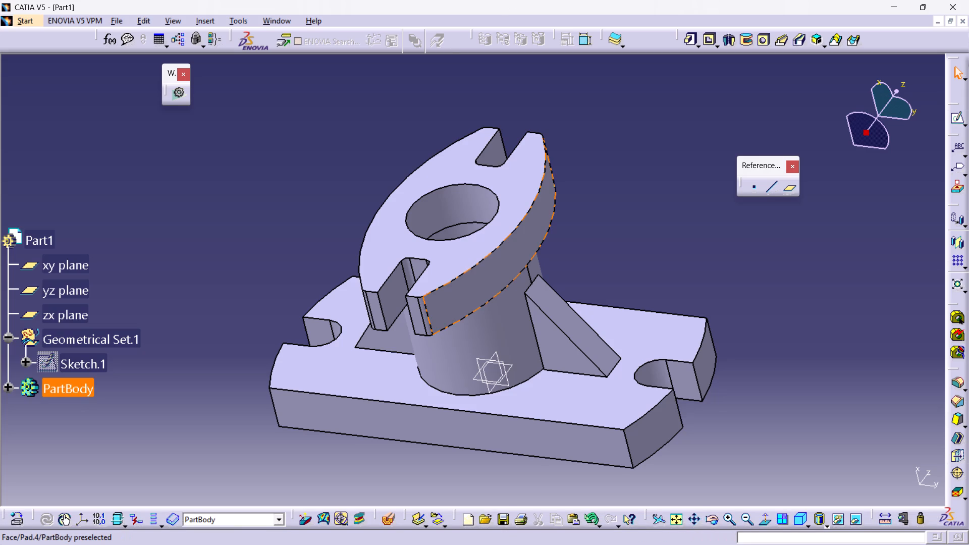
Reopen the rib pad's definition with its extra options, and switch the second limit to Up to surface and back to Dimension.
ctrl+middle_drag(508, 356, 316, 300)
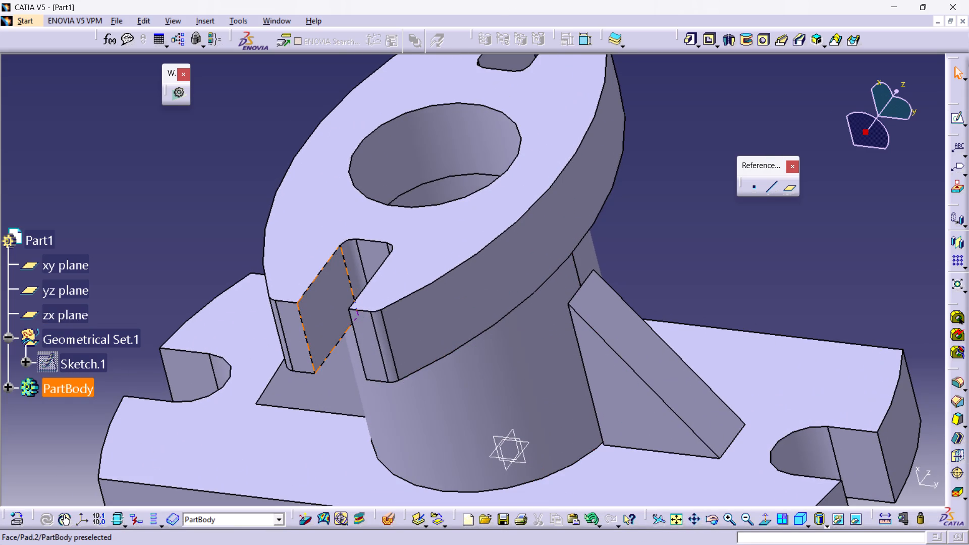
middle_drag(374, 349, 478, 310)
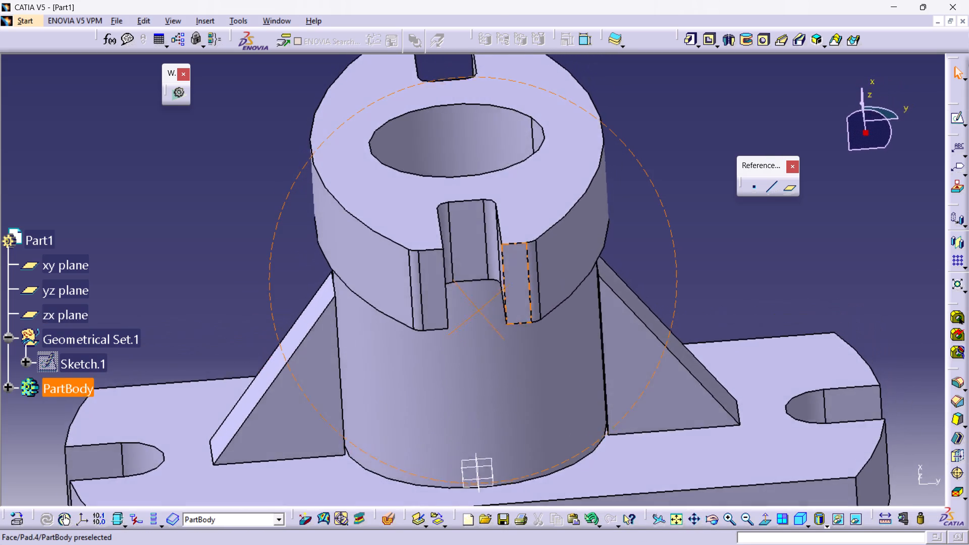
middle_drag(478, 310, 483, 312)
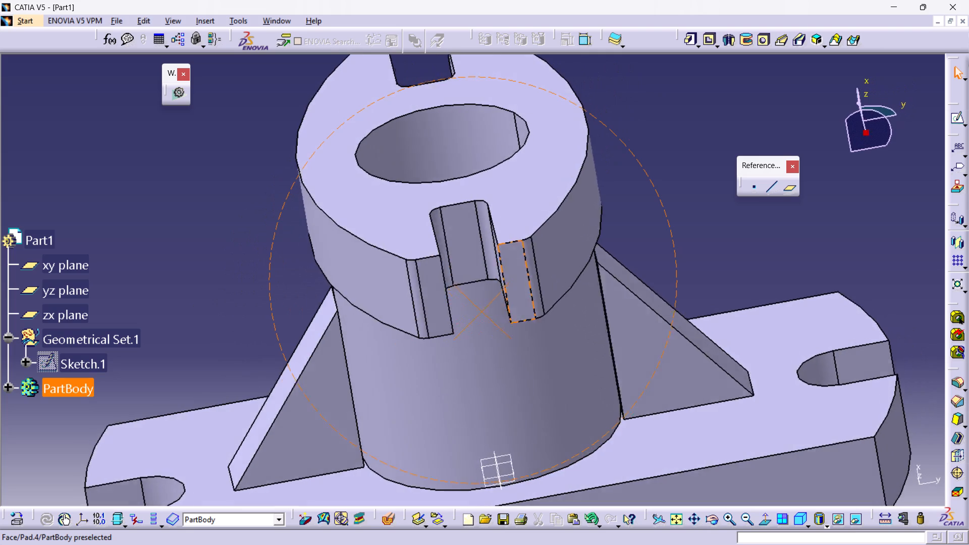
middle_drag(483, 312, 410, 321)
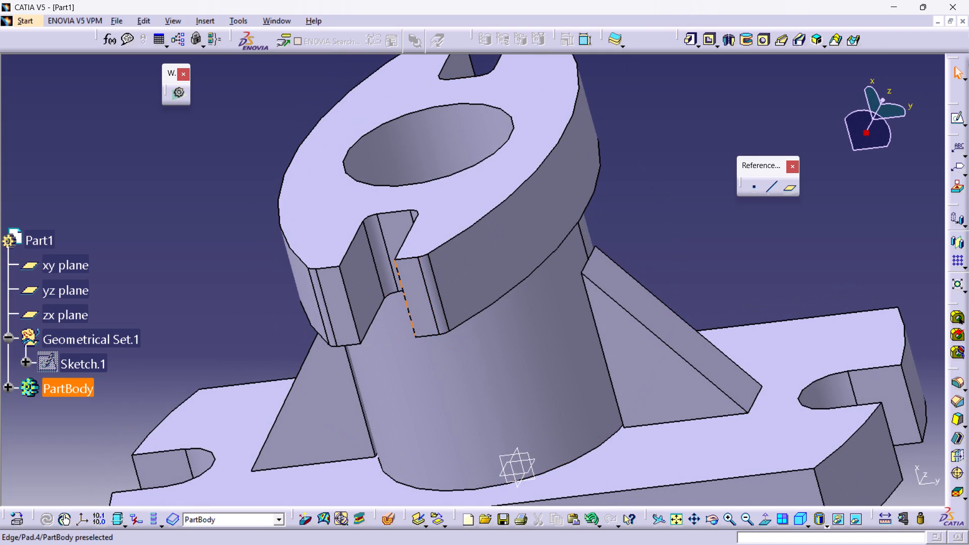
double_click(660, 361)
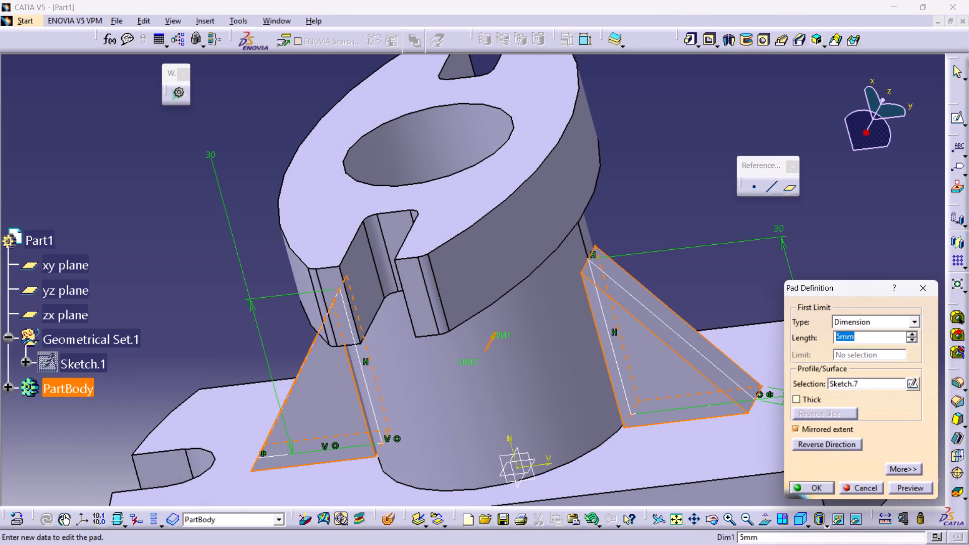
click(895, 467)
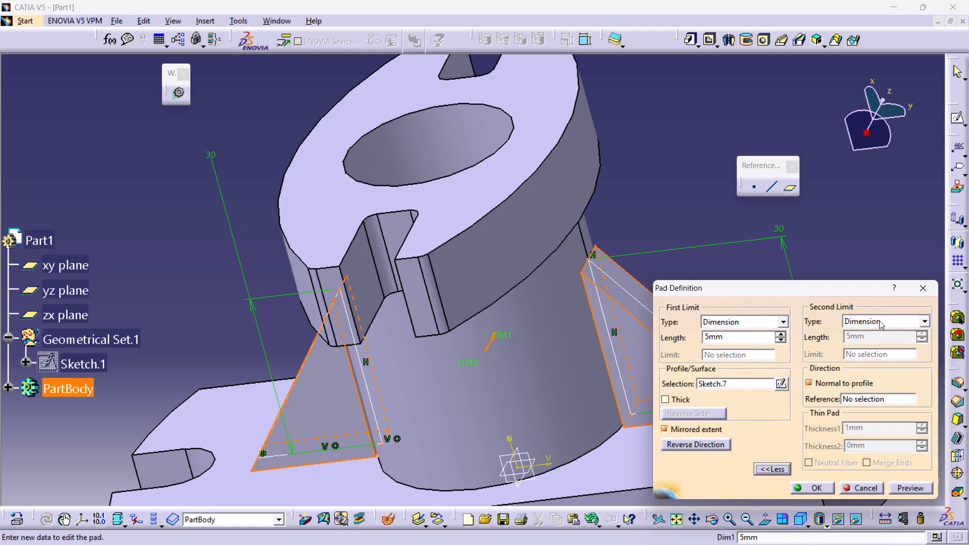
click(780, 334)
click(780, 334)
click(781, 342)
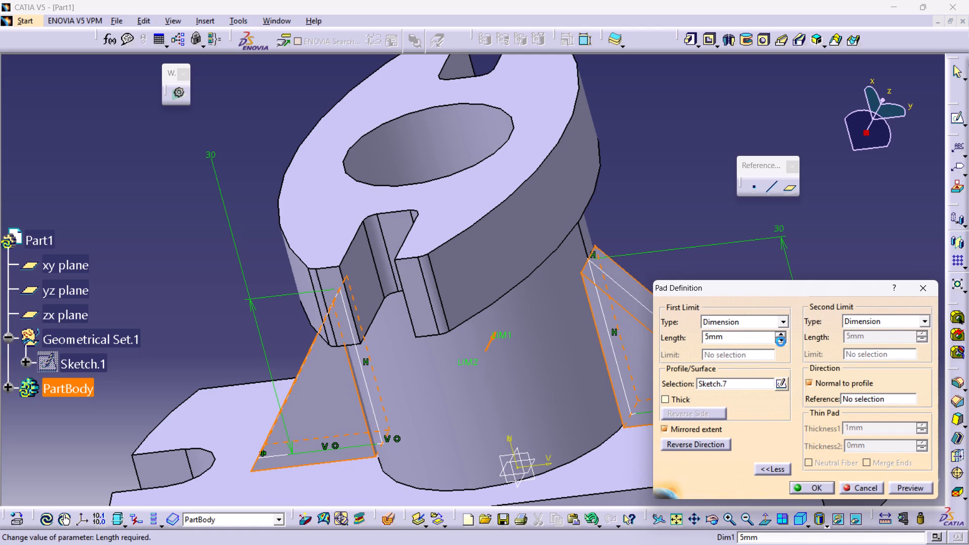
click(923, 324)
click(912, 368)
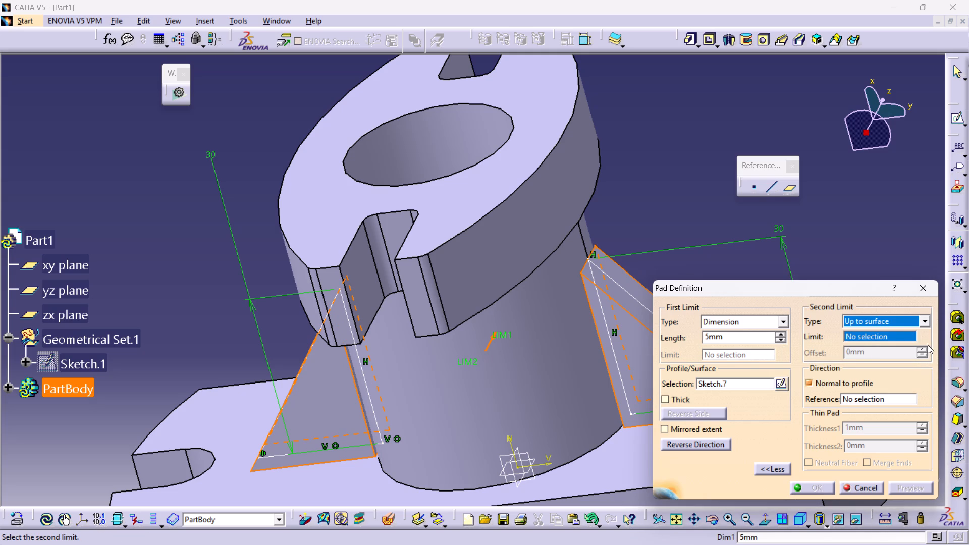
click(922, 322)
click(900, 334)
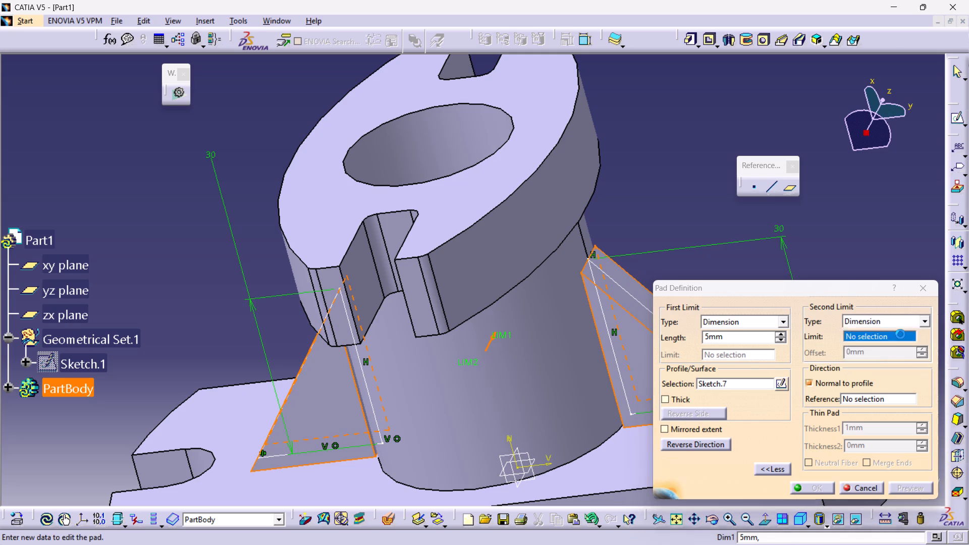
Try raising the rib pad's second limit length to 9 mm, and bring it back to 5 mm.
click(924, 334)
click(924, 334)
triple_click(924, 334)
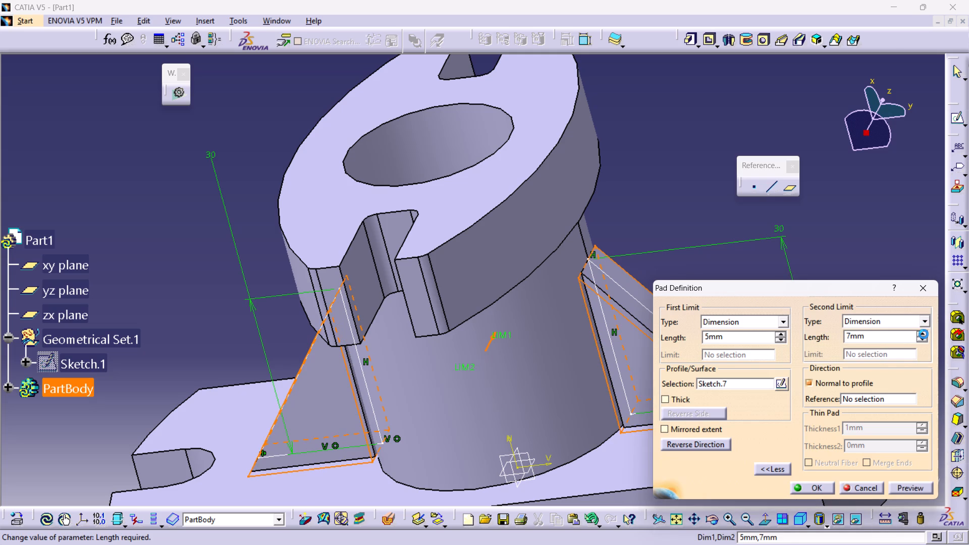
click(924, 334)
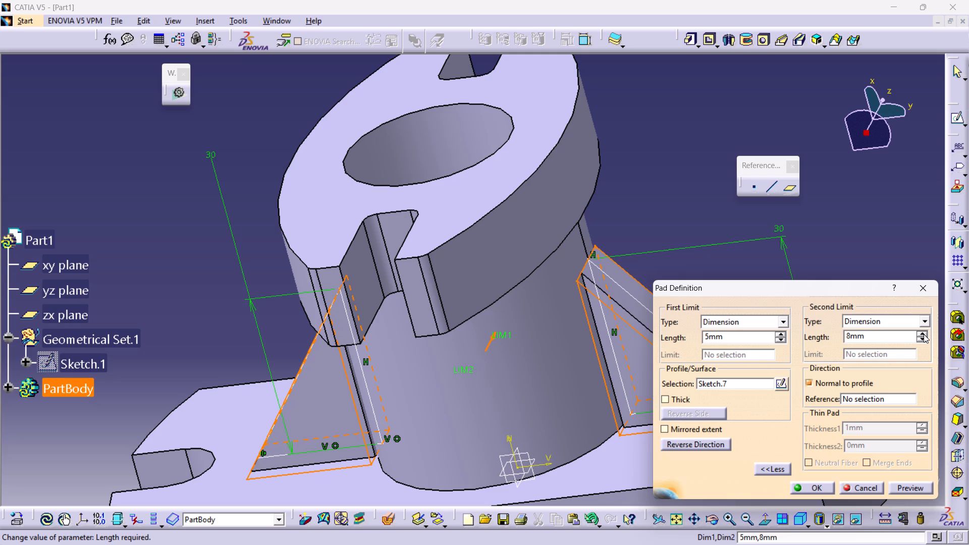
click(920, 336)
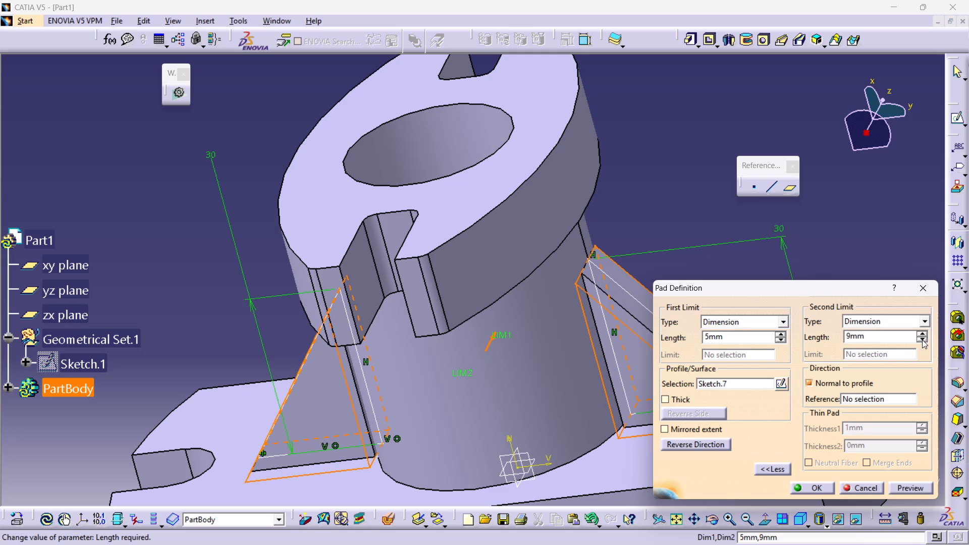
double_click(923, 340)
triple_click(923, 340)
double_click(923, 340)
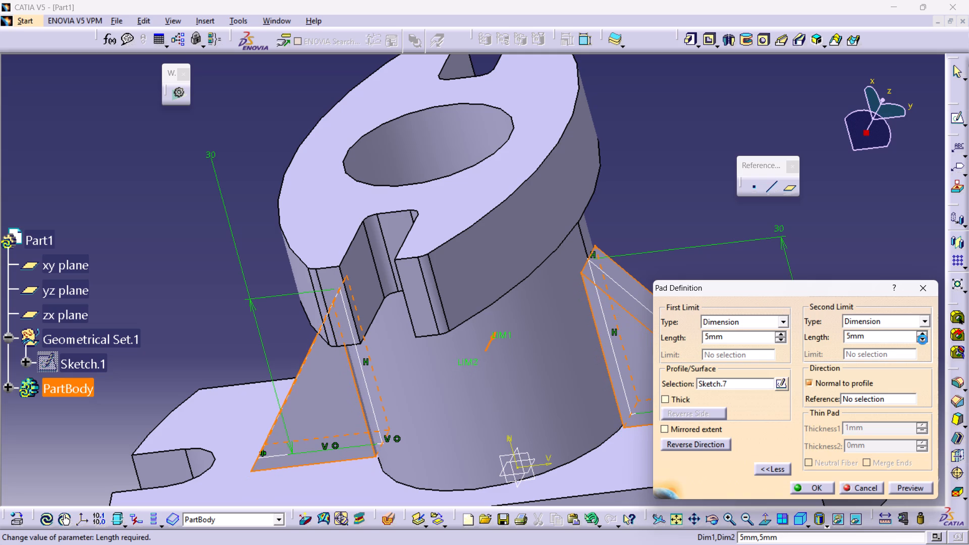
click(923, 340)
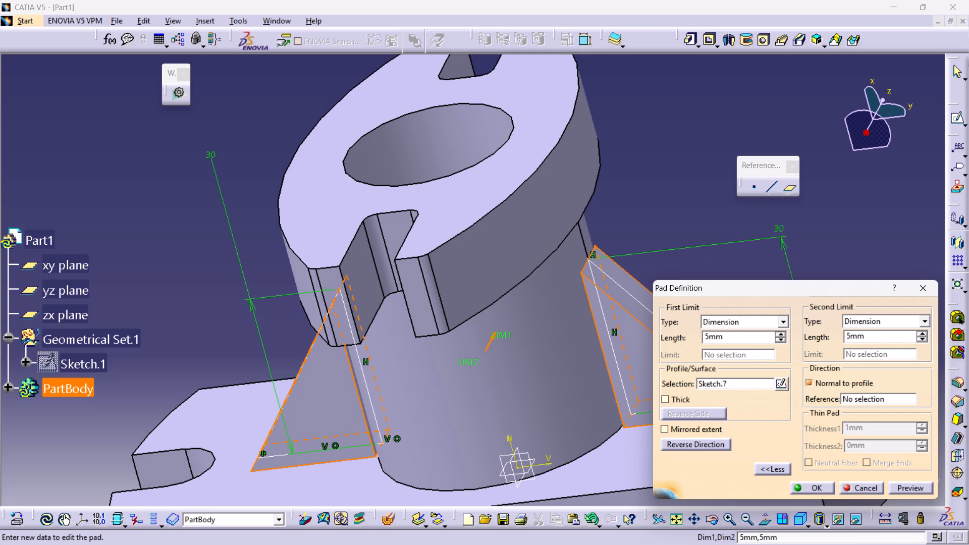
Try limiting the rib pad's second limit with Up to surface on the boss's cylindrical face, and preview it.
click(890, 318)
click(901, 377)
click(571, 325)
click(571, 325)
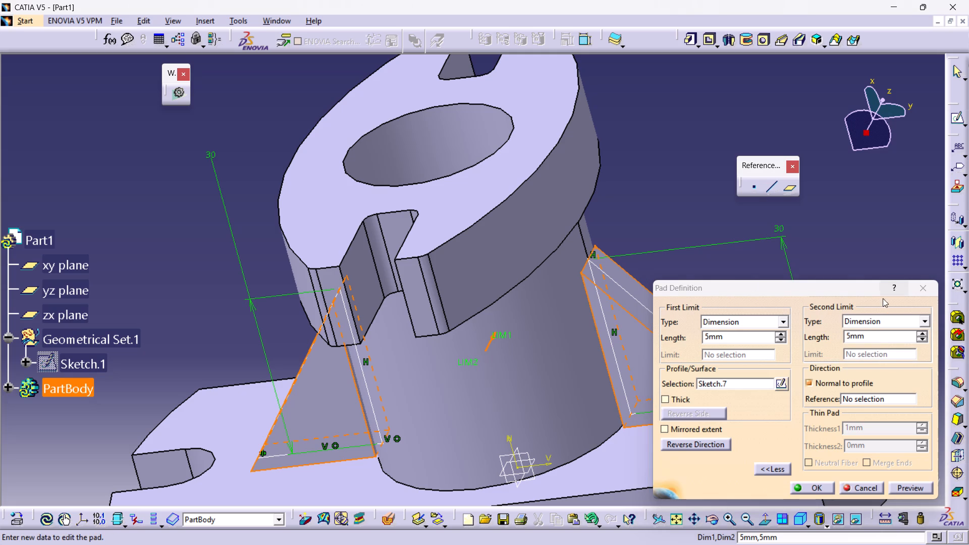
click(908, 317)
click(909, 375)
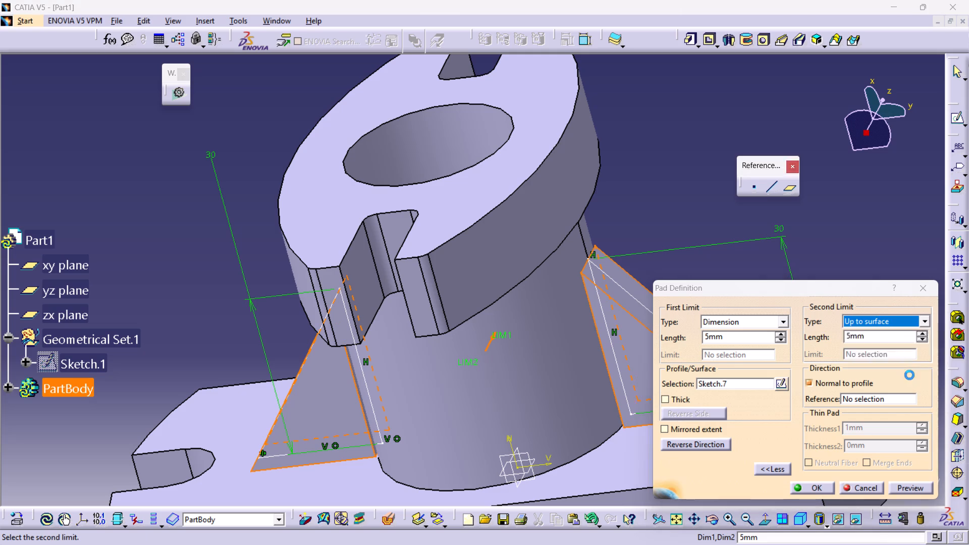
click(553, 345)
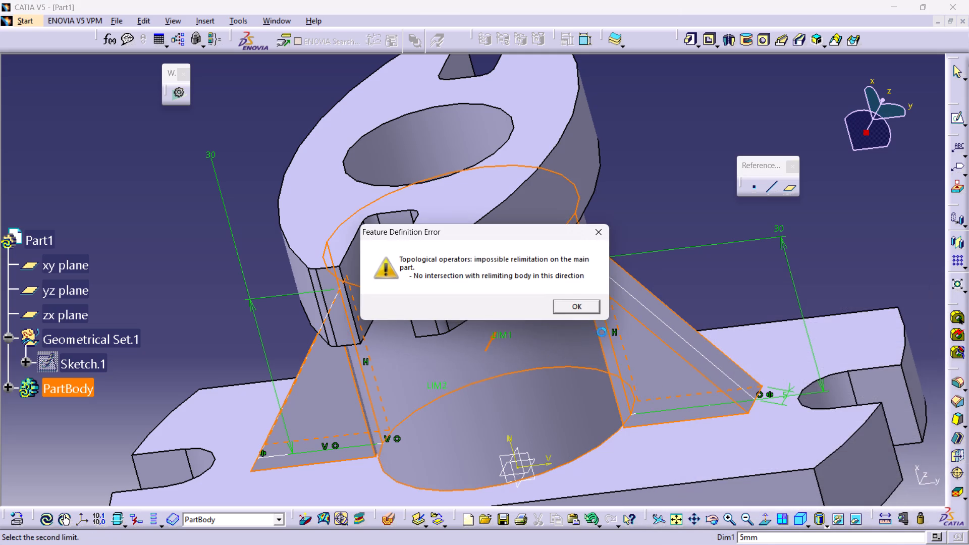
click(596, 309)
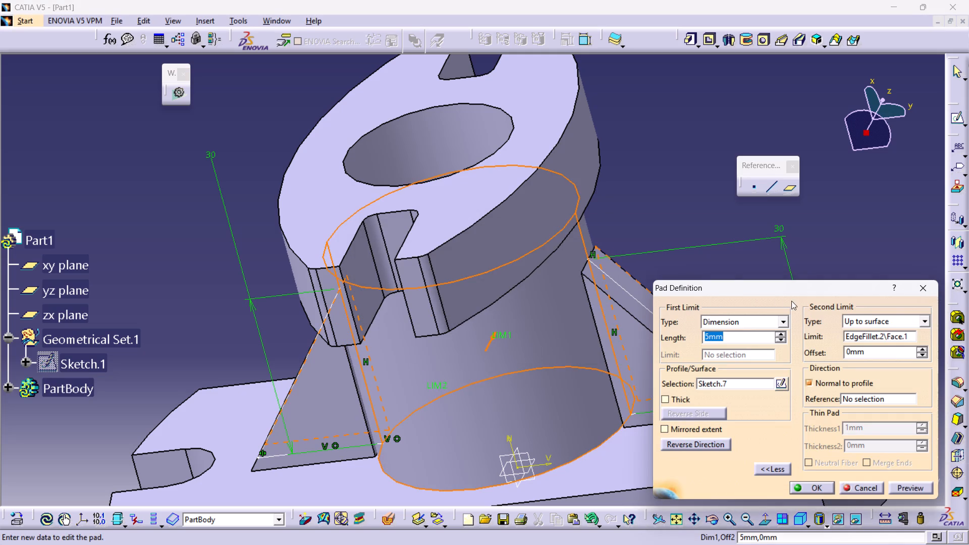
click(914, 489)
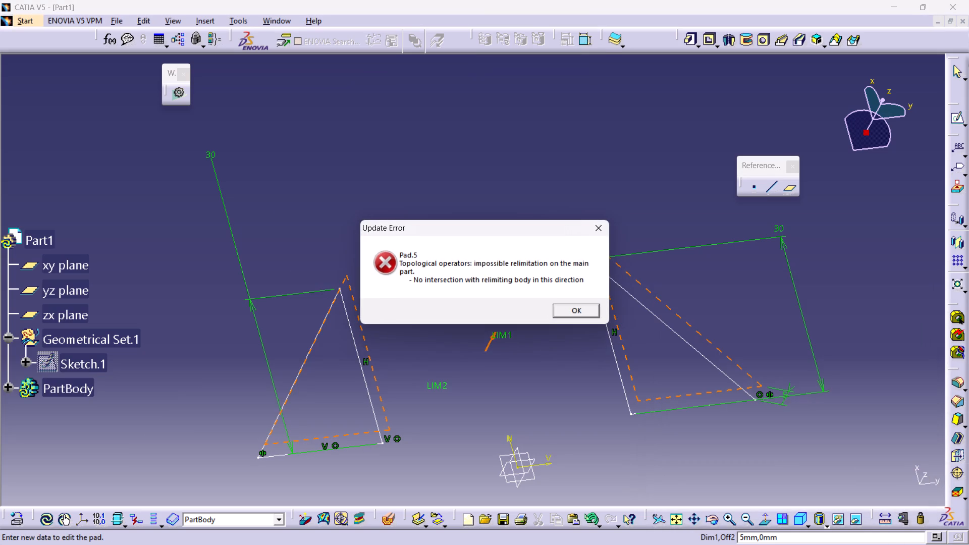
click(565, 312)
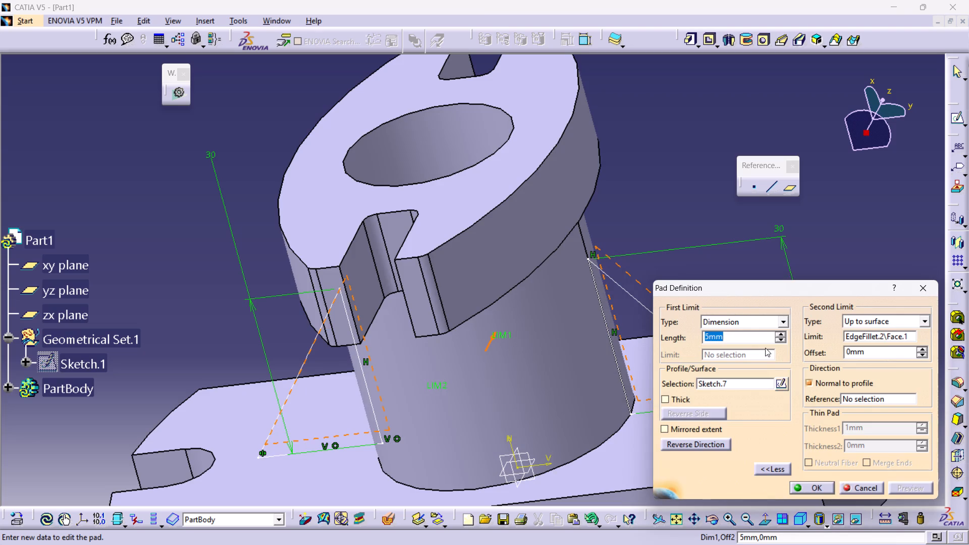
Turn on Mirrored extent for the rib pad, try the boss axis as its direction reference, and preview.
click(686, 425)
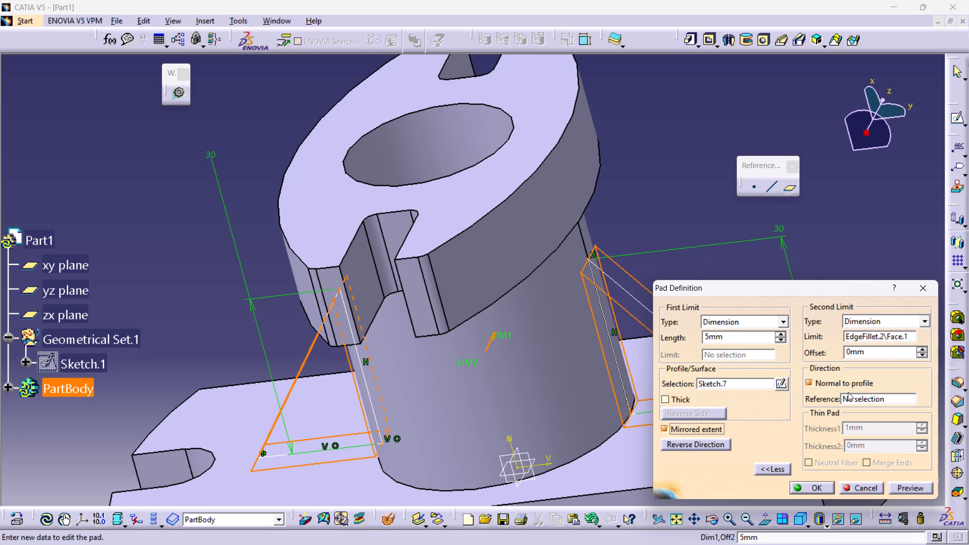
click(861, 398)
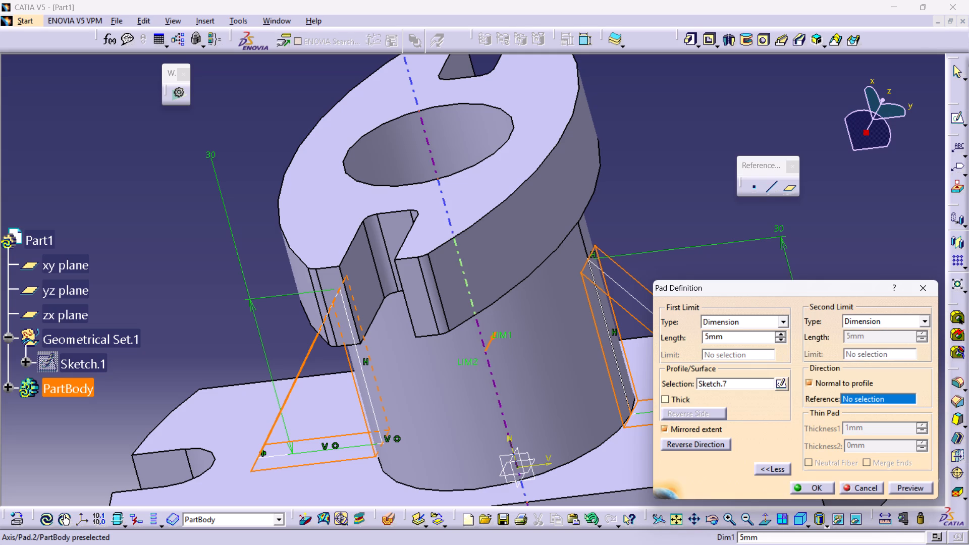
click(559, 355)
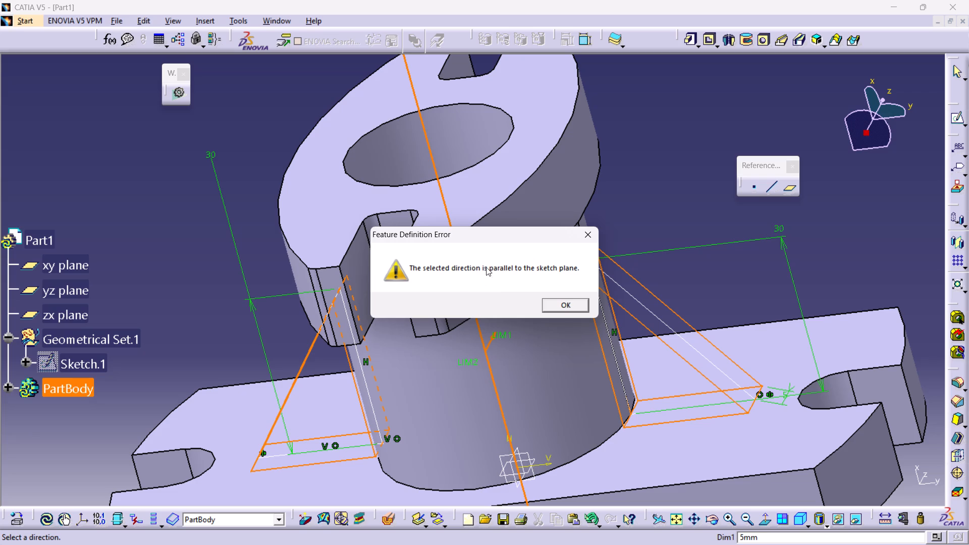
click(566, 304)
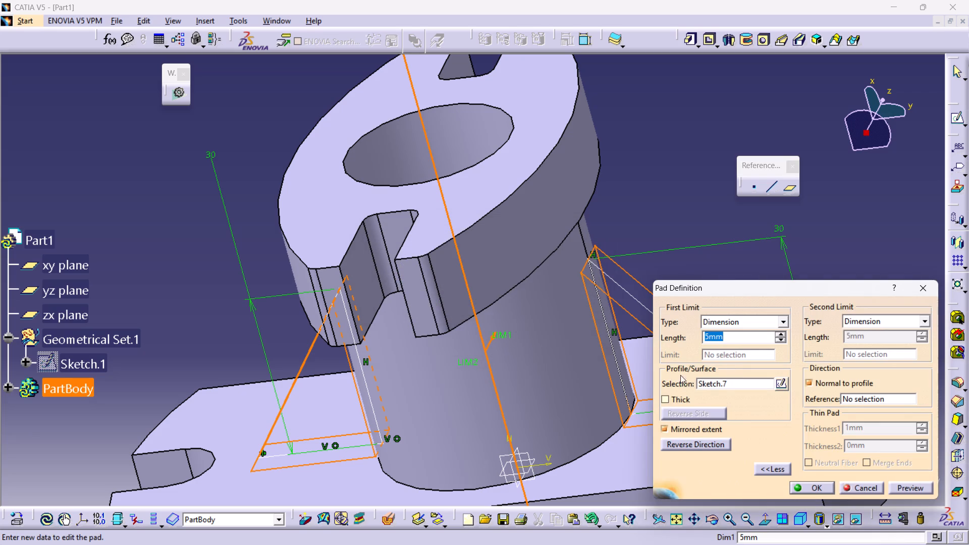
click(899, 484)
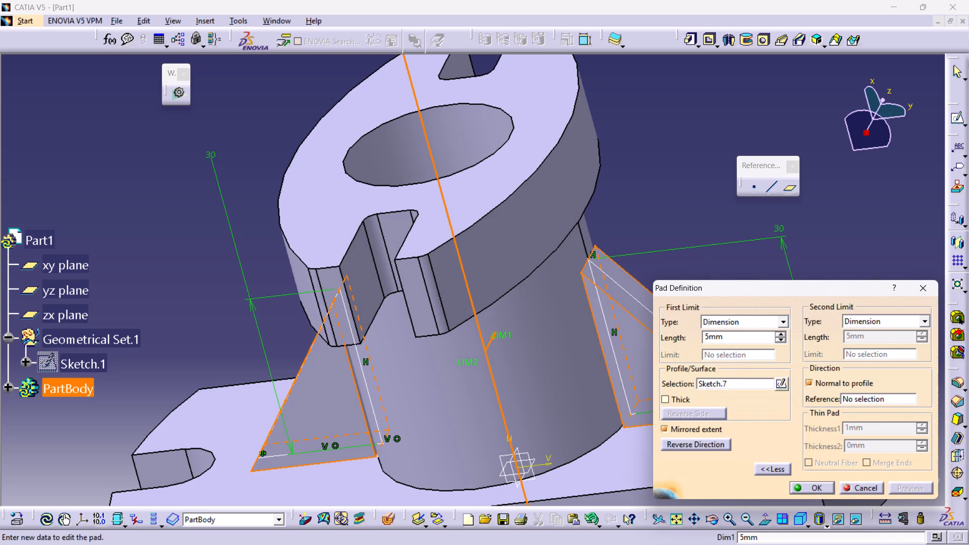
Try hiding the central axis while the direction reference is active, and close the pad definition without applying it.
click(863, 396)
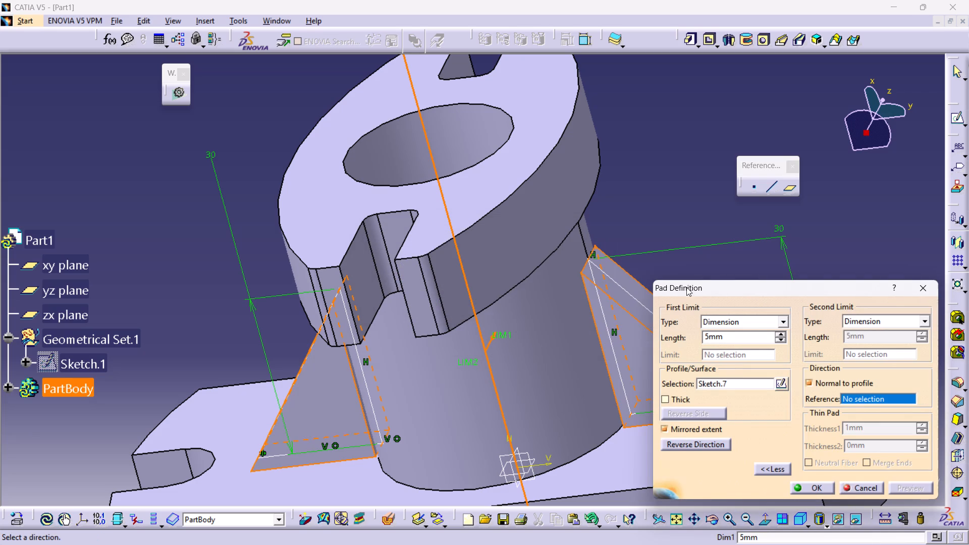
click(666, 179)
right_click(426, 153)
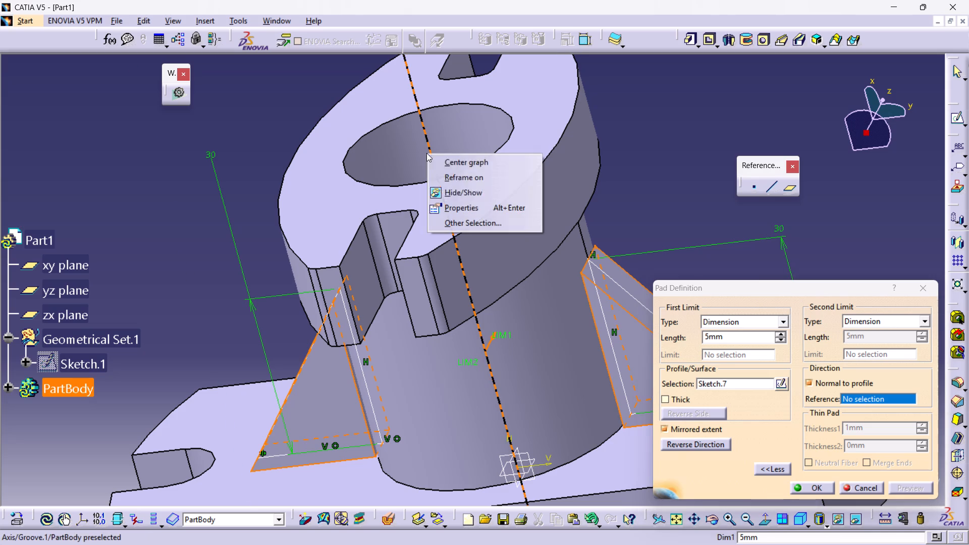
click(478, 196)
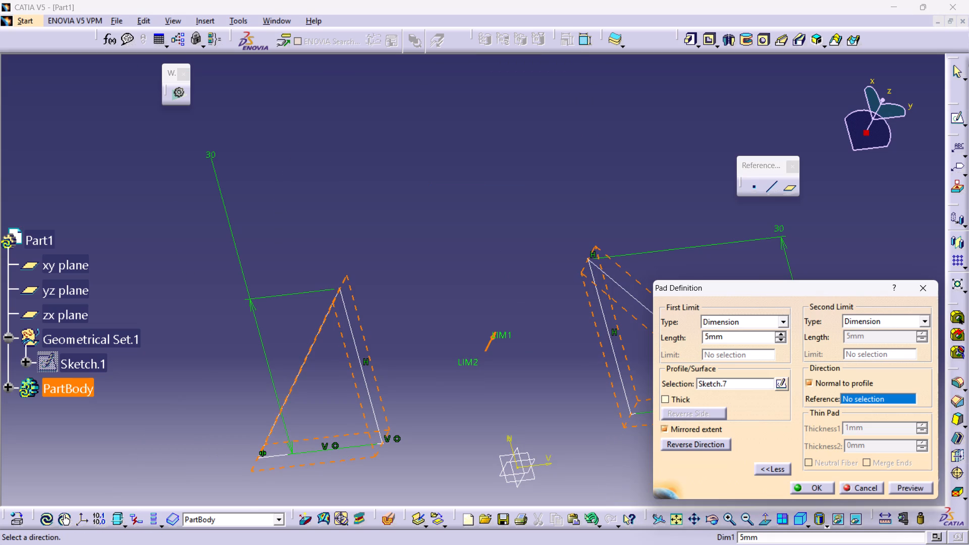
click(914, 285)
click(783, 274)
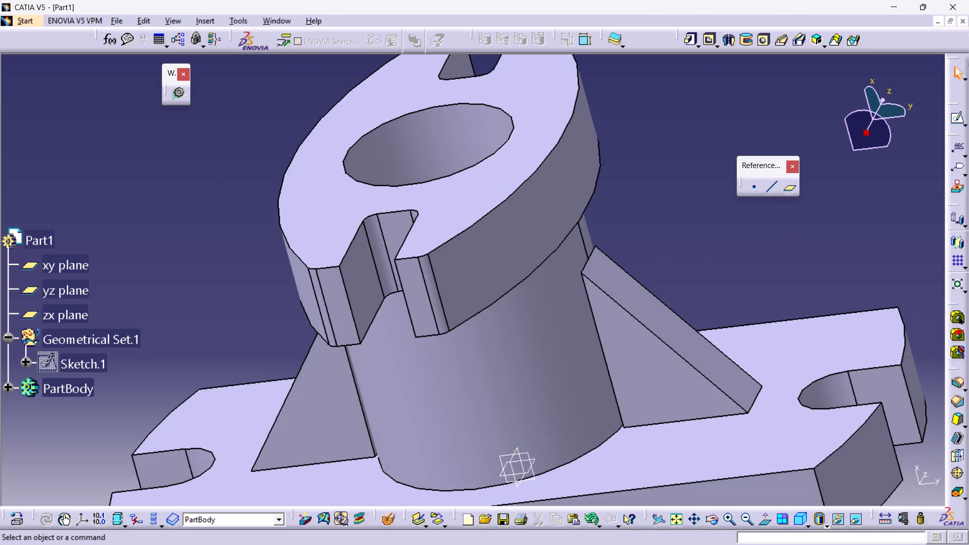
Reopen the rib pad's definition and examine both ribs against the boss and the available first limit types.
double_click(651, 316)
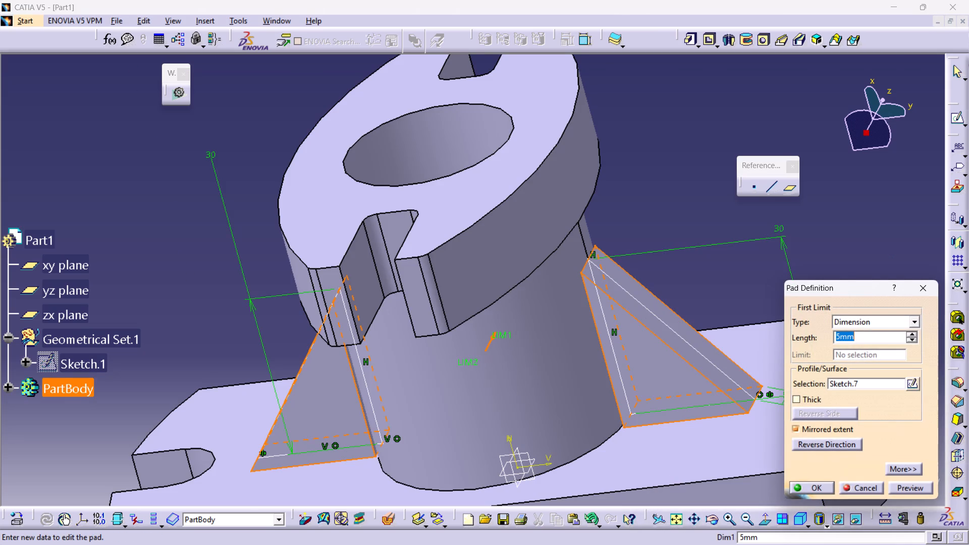
middle_drag(205, 325, 268, 296)
ctrl+middle_drag(200, 319, 304, 324)
middle_drag(143, 349, 470, 355)
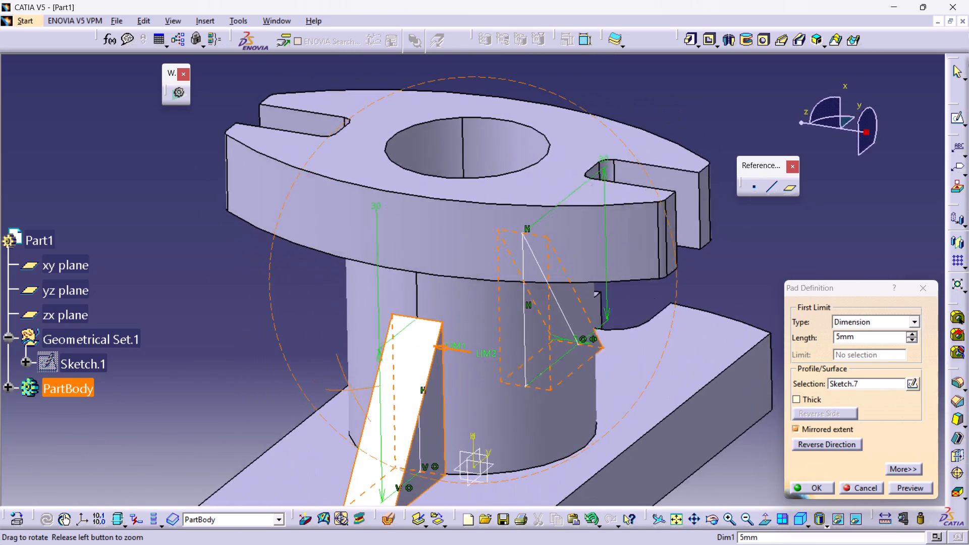
middle_drag(470, 355, 318, 329)
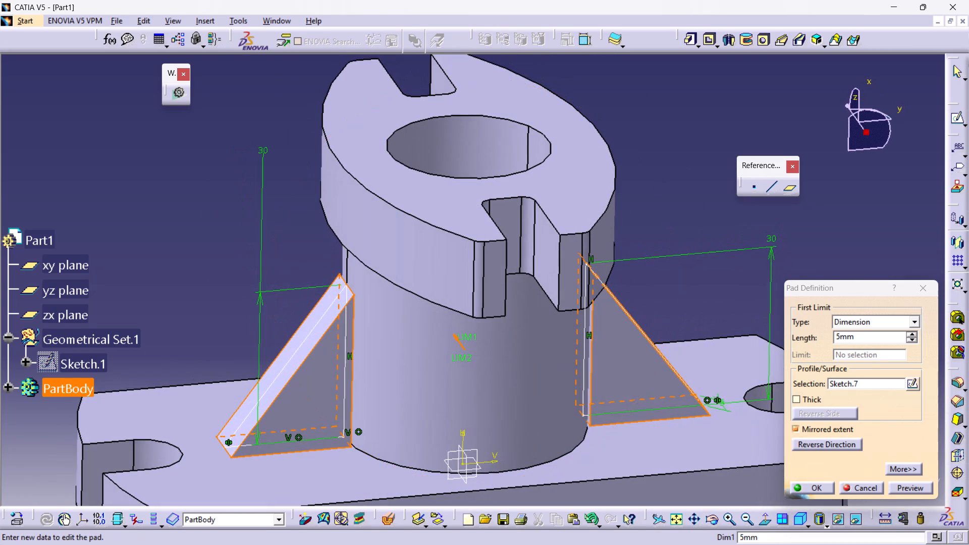
click(369, 291)
click(315, 253)
click(315, 253)
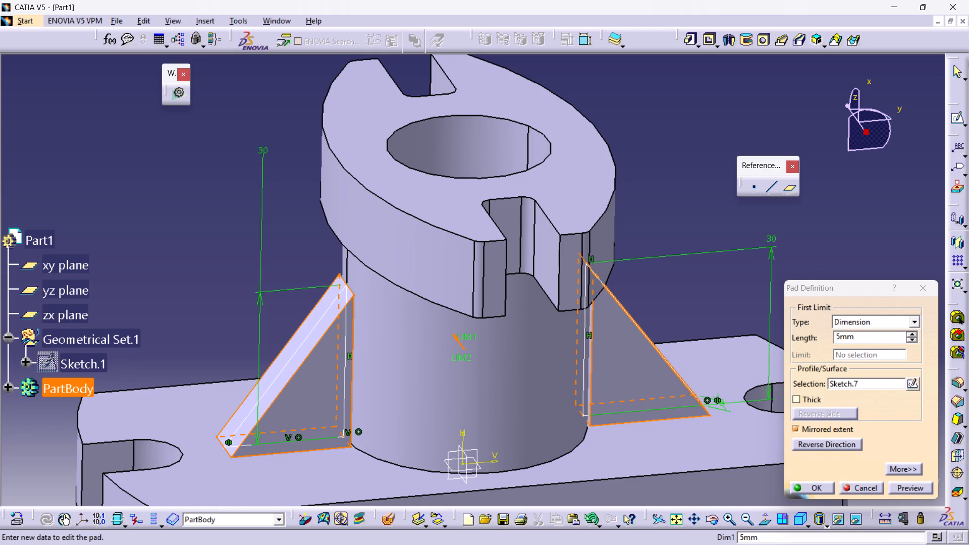
click(877, 354)
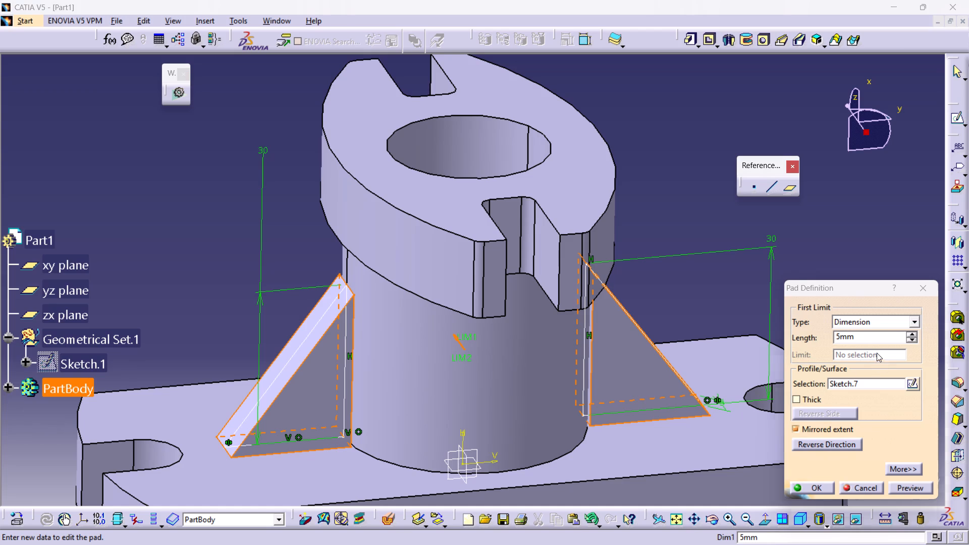
click(915, 324)
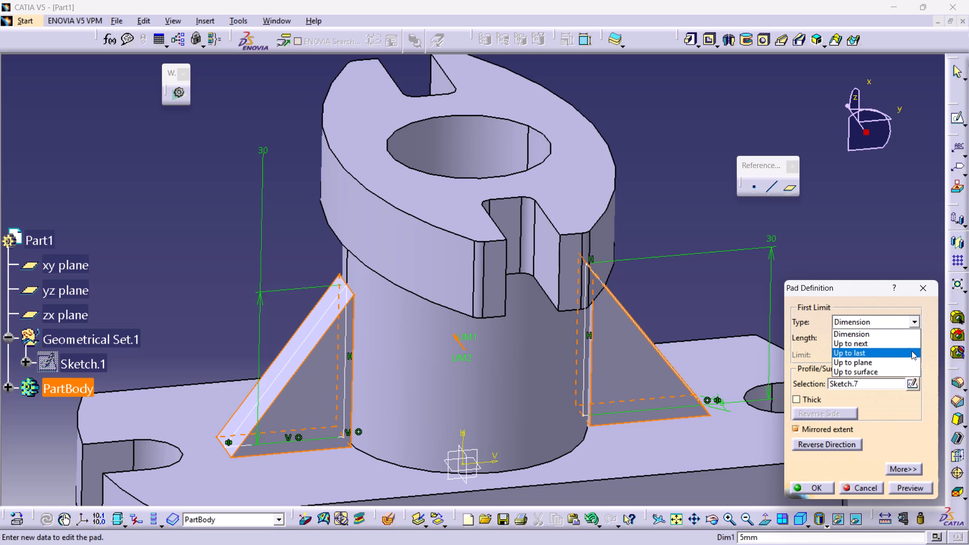
click(760, 477)
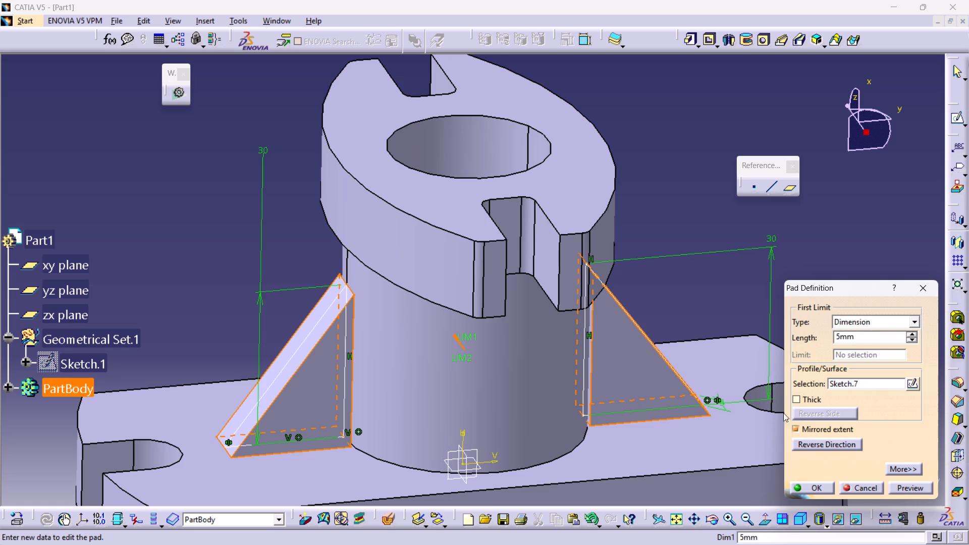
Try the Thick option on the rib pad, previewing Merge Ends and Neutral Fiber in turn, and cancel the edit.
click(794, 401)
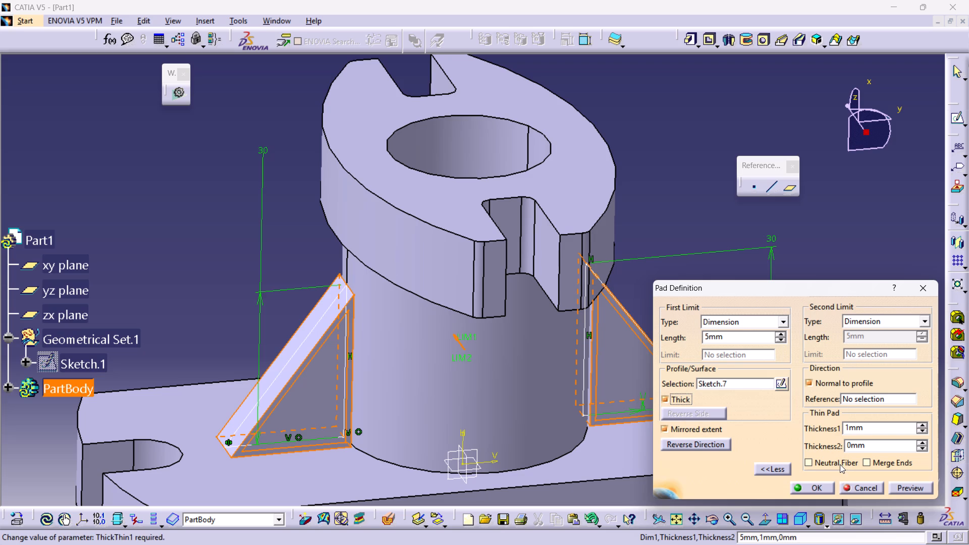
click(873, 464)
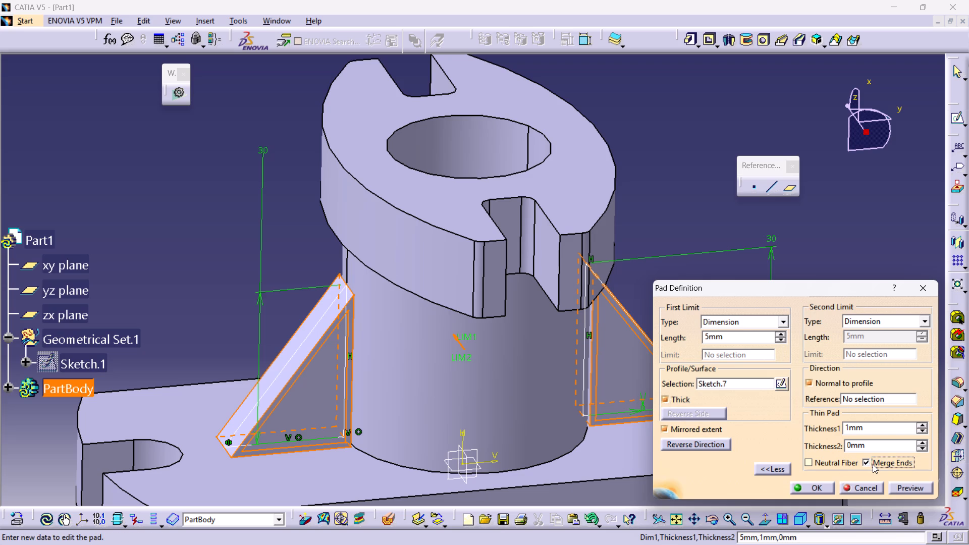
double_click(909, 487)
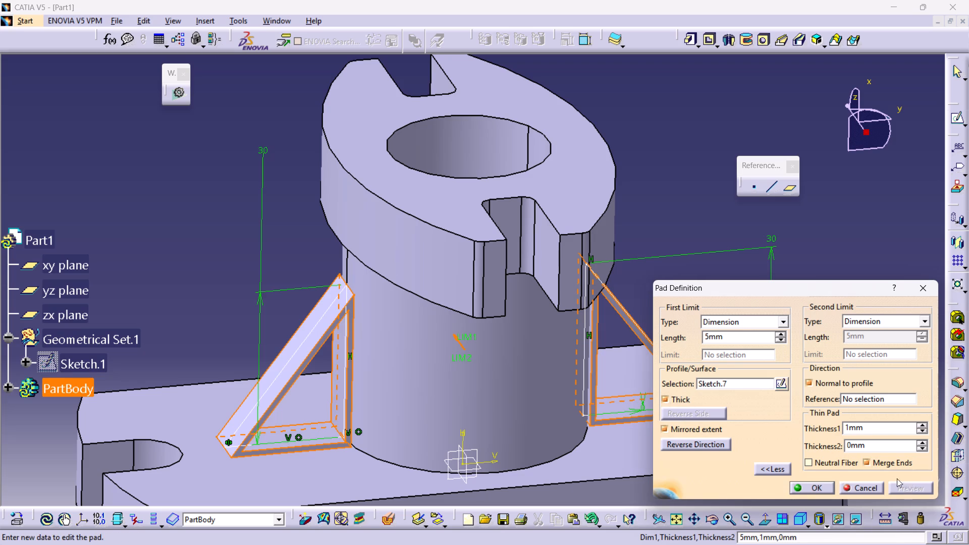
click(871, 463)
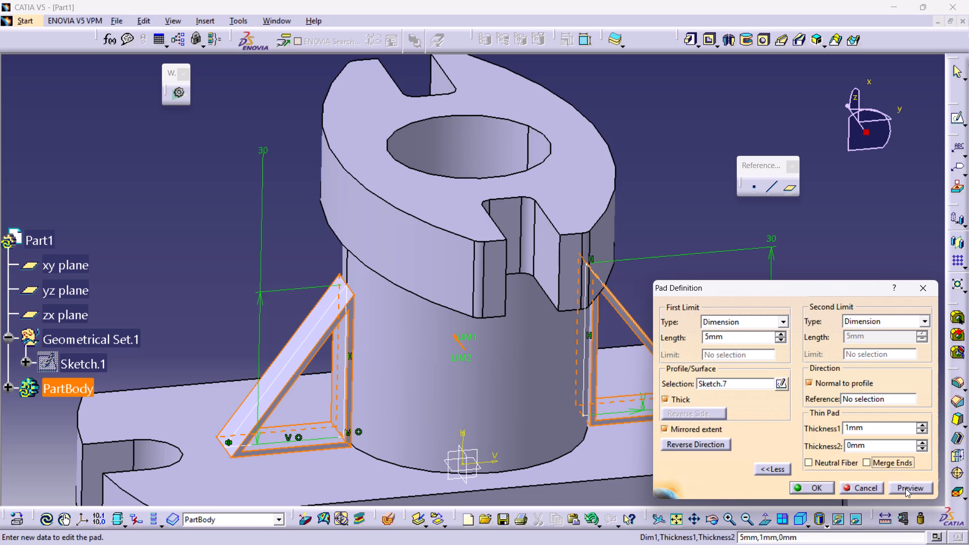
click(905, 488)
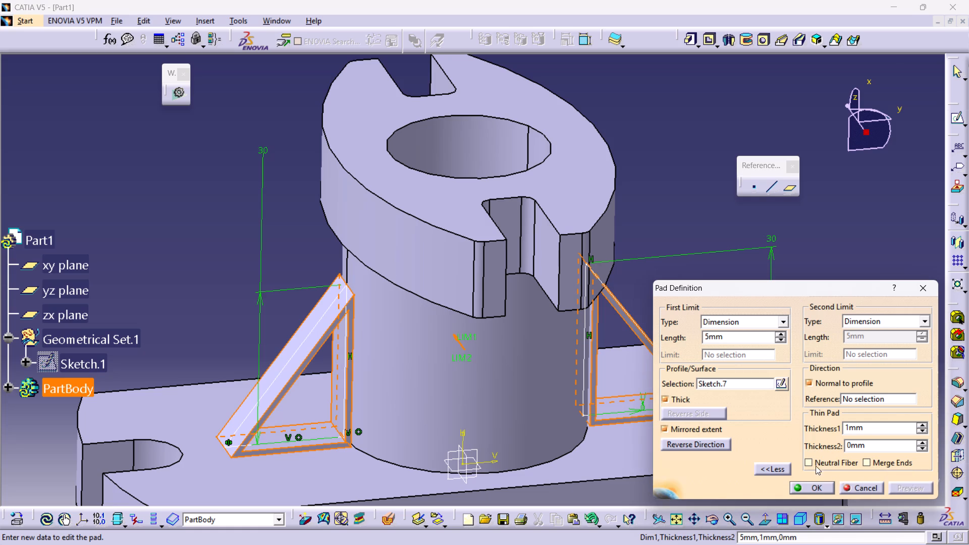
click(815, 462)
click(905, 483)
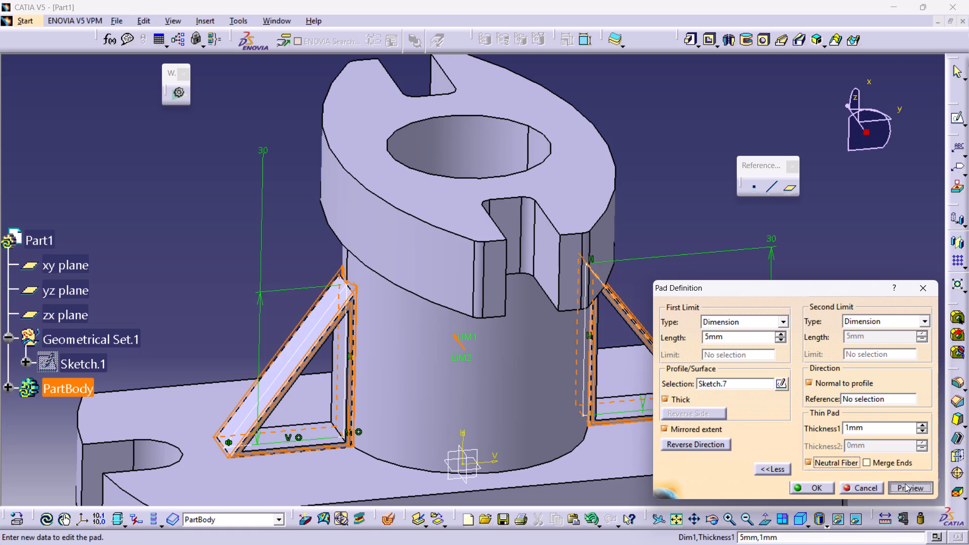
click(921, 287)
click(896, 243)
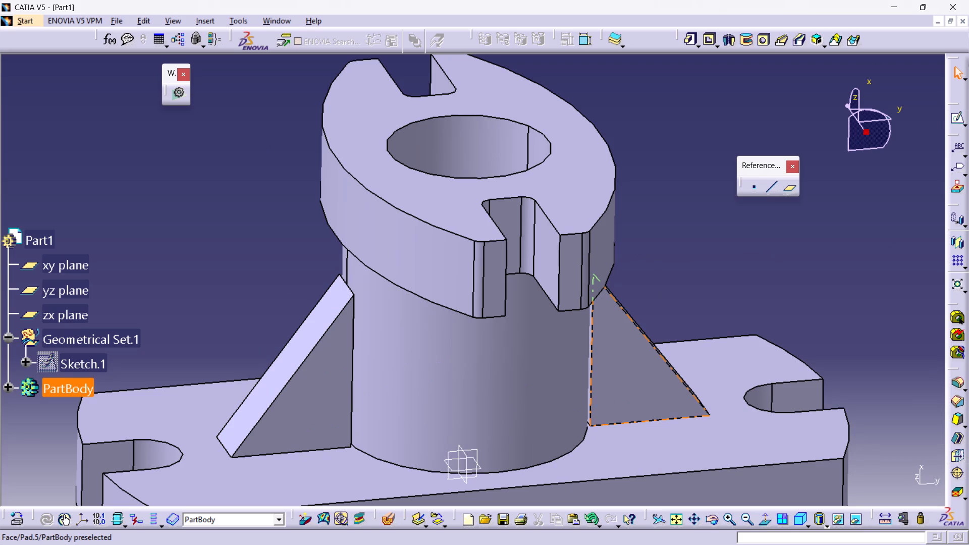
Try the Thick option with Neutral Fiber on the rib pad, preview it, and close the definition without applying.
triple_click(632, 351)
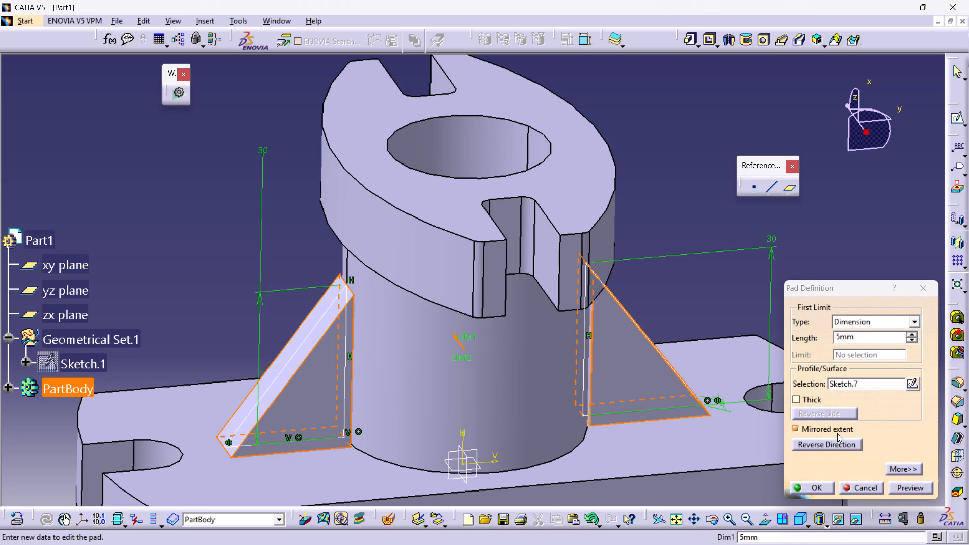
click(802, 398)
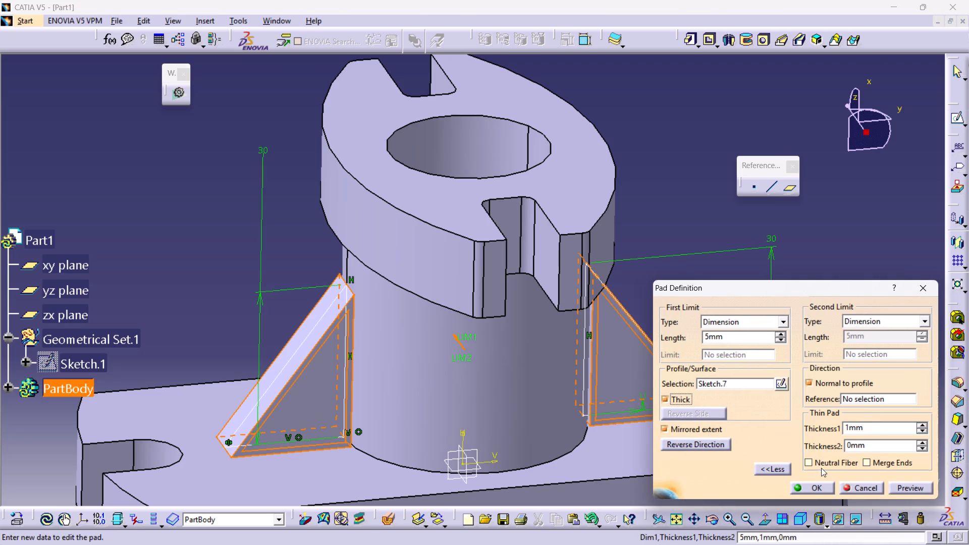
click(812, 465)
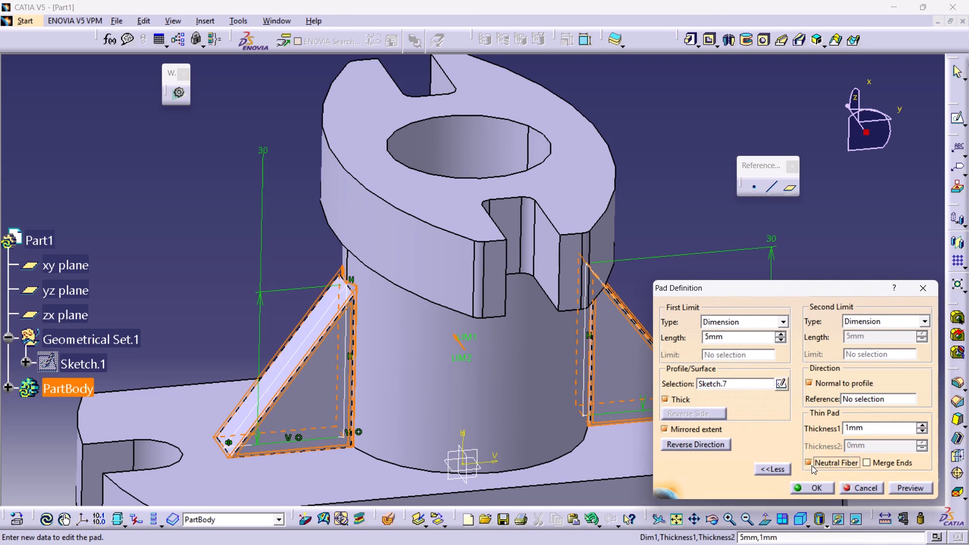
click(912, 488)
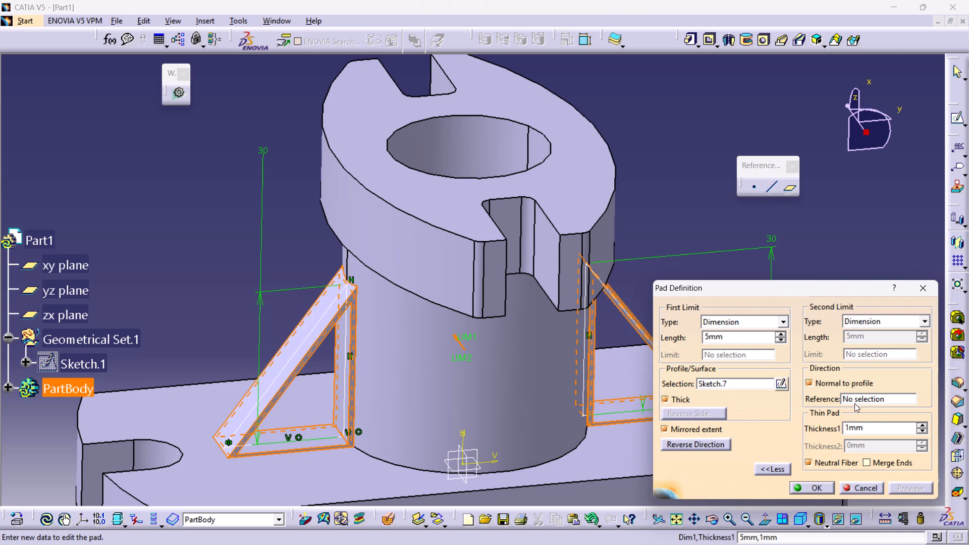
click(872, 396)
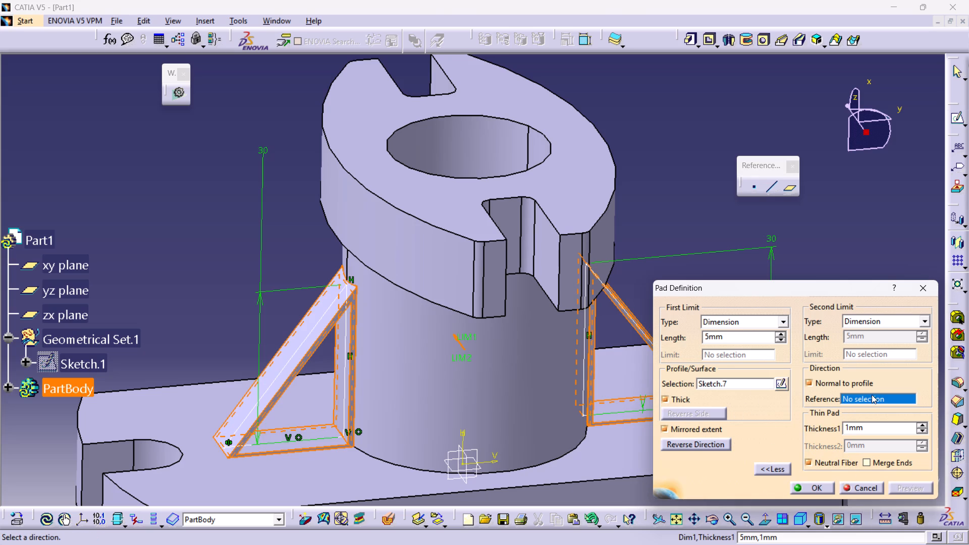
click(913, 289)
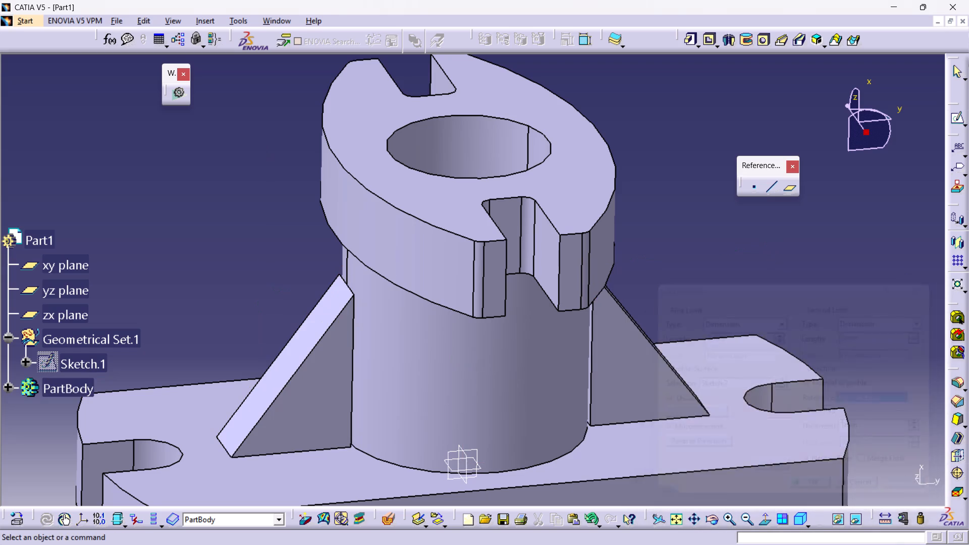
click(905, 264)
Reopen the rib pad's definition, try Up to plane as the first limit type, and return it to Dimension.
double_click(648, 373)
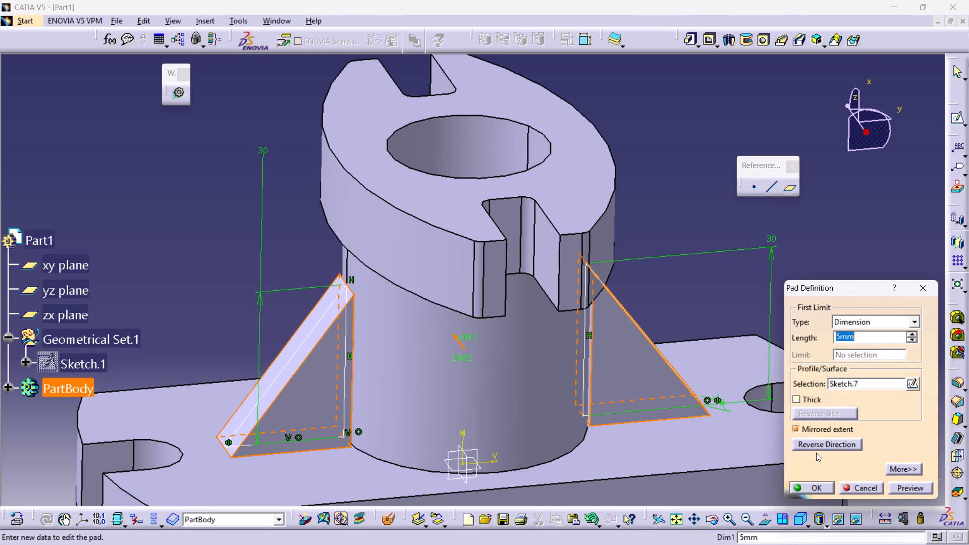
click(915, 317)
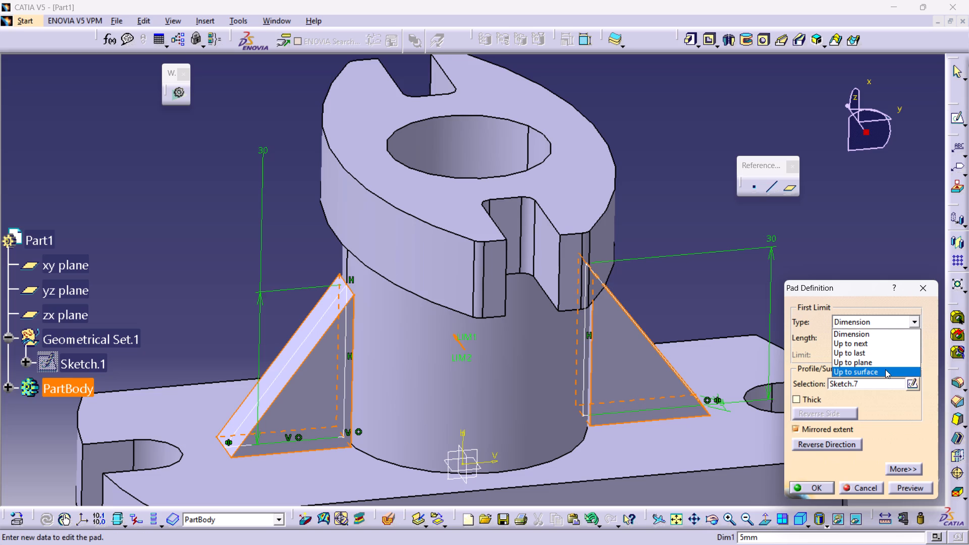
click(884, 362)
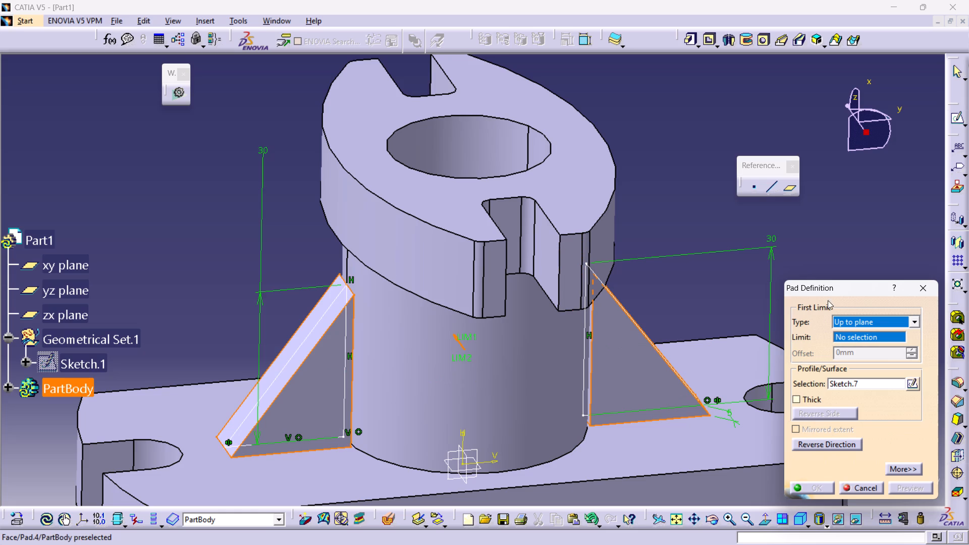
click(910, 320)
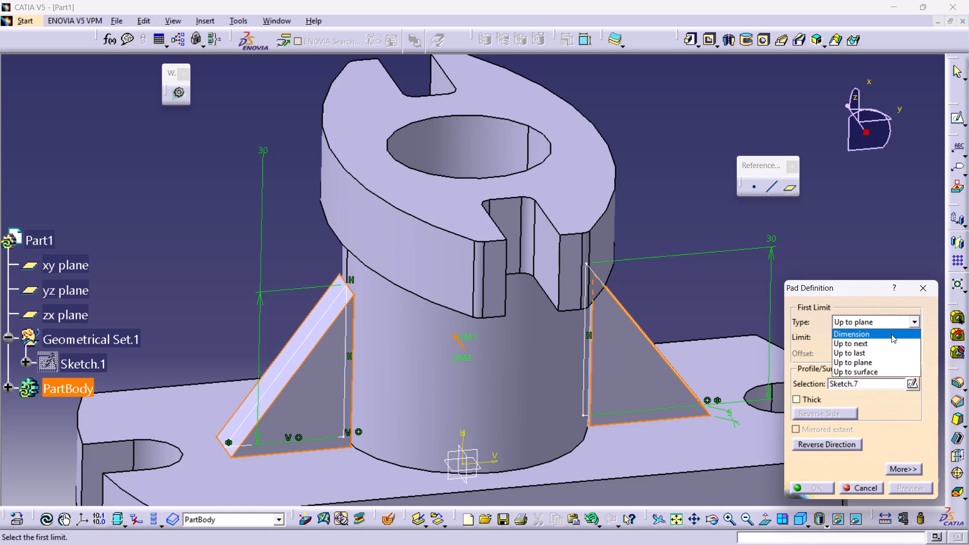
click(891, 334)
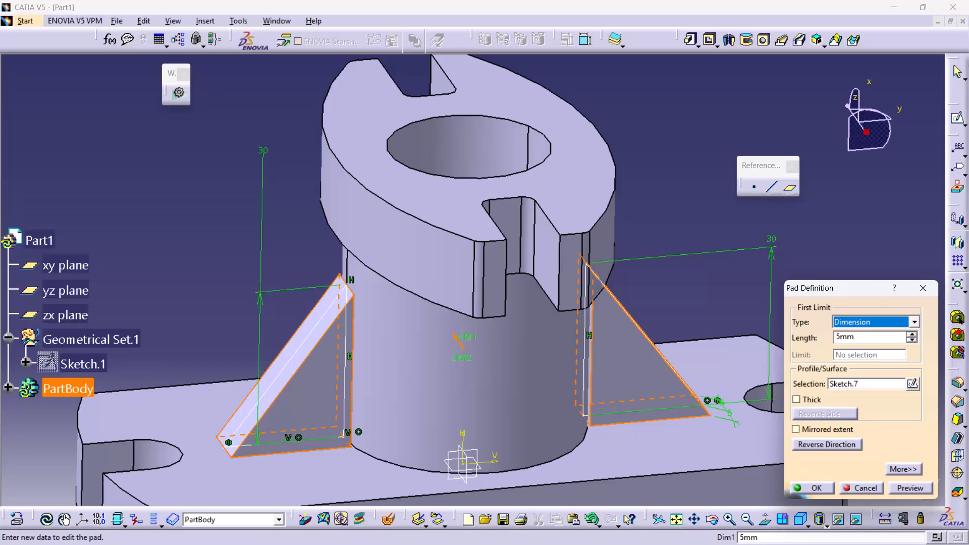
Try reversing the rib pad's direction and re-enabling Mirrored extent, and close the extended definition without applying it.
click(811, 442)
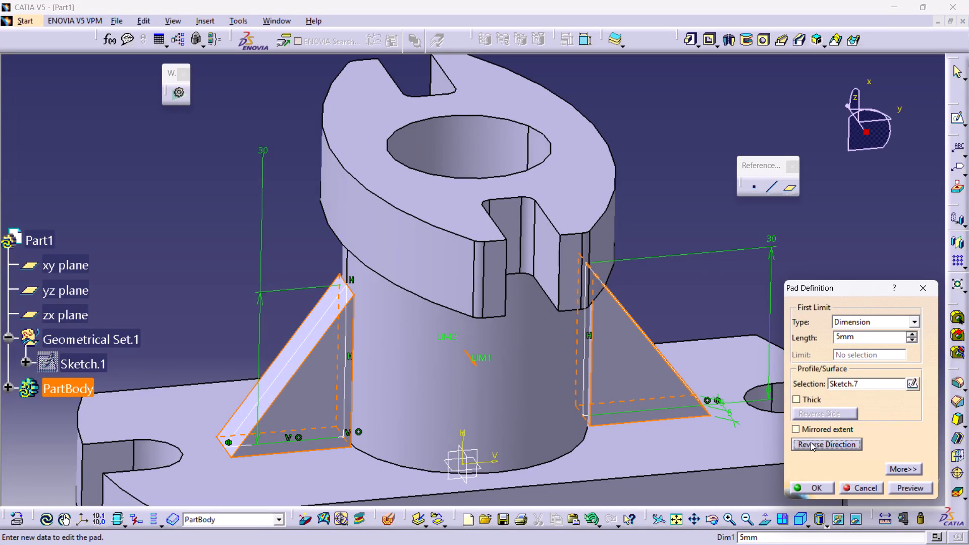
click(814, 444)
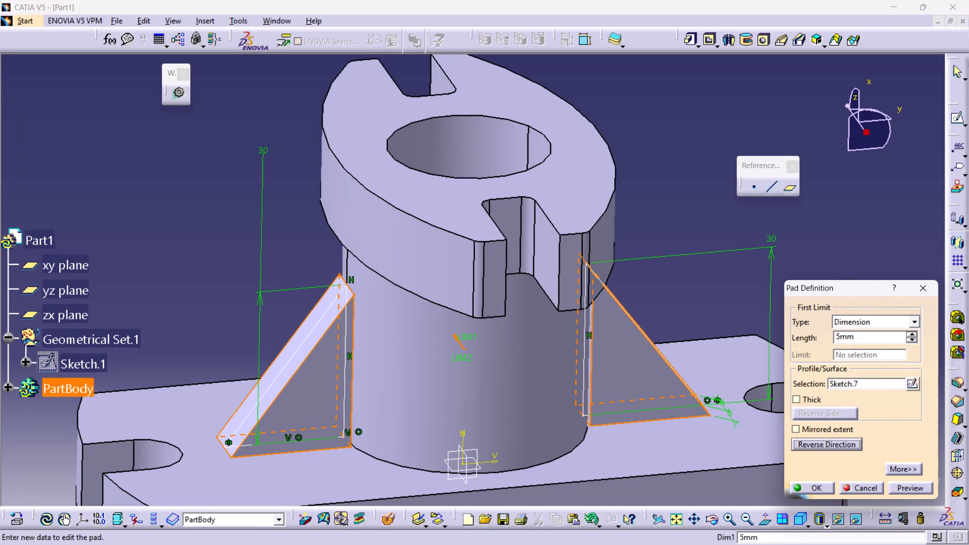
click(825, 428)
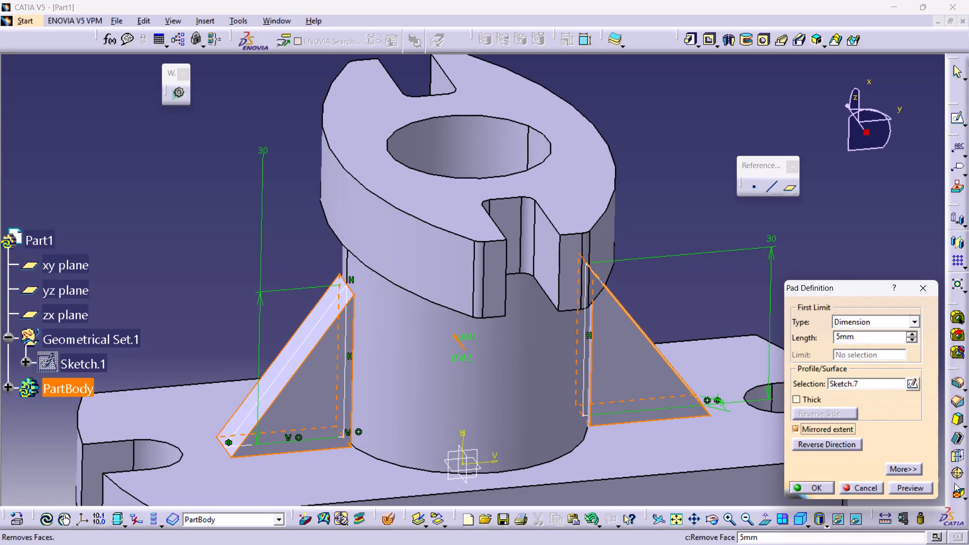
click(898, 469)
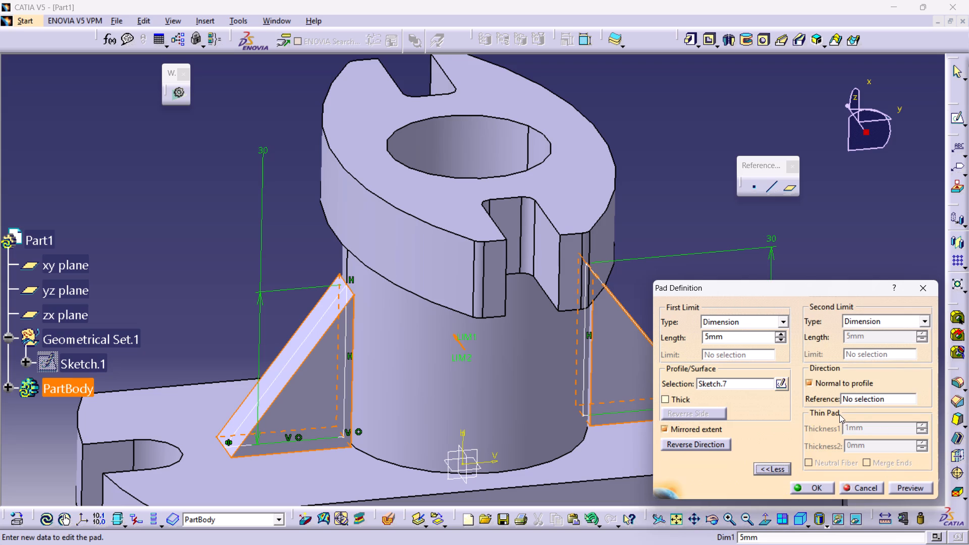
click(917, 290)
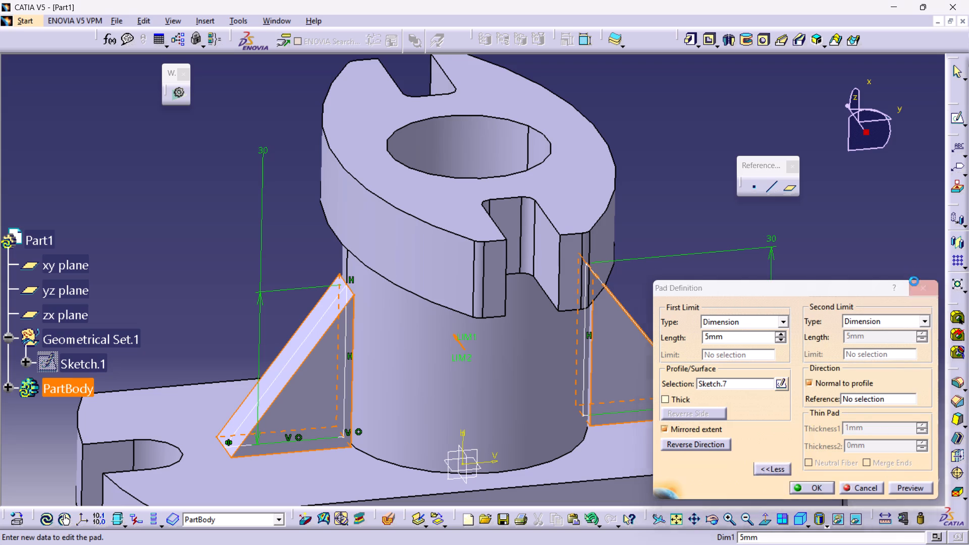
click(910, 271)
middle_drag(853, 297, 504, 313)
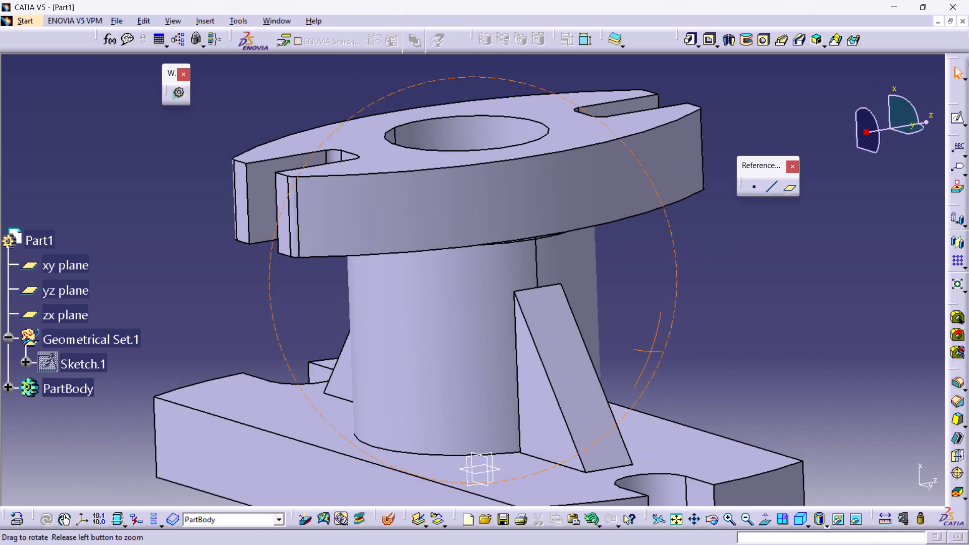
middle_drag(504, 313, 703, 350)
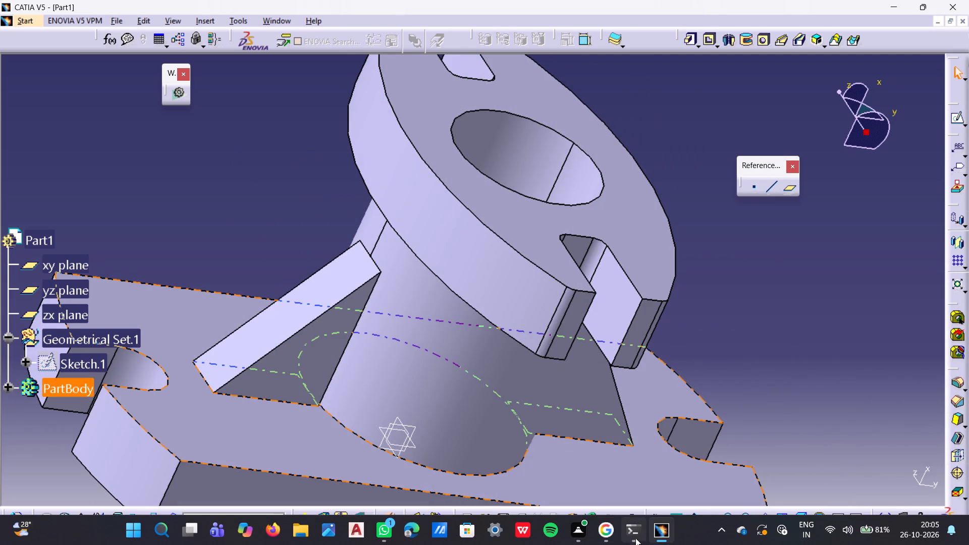
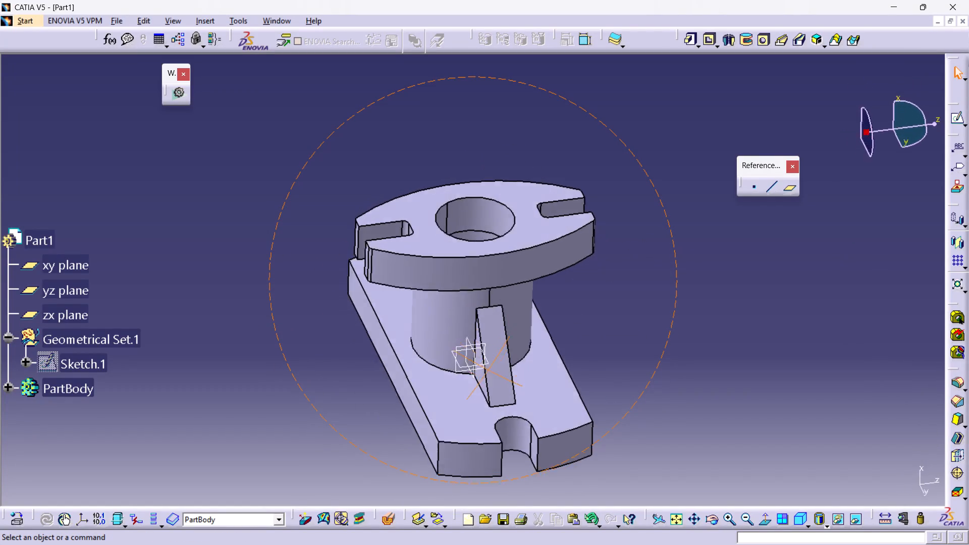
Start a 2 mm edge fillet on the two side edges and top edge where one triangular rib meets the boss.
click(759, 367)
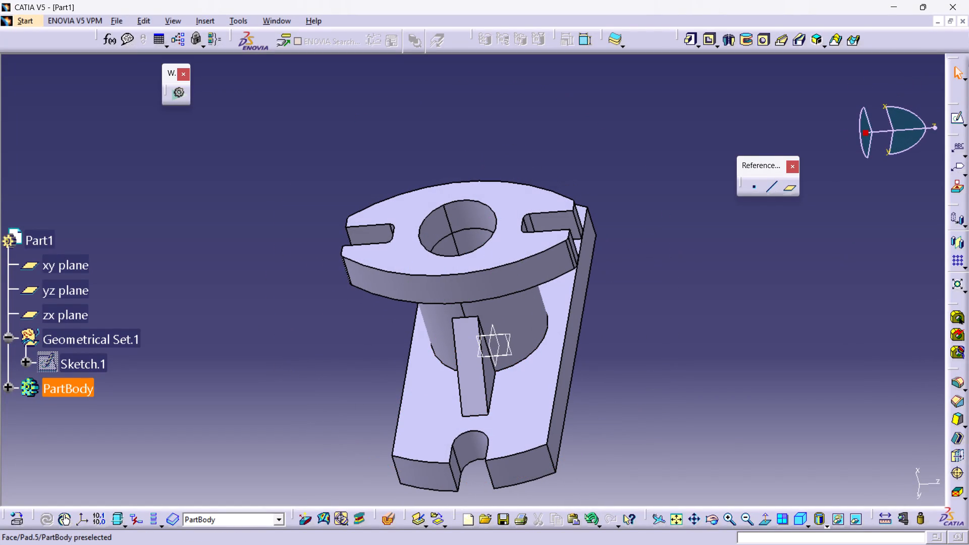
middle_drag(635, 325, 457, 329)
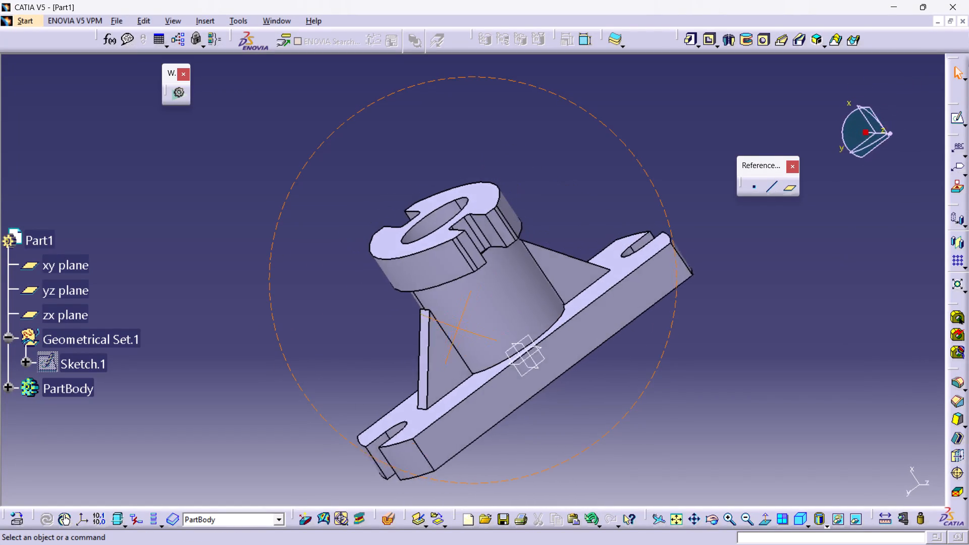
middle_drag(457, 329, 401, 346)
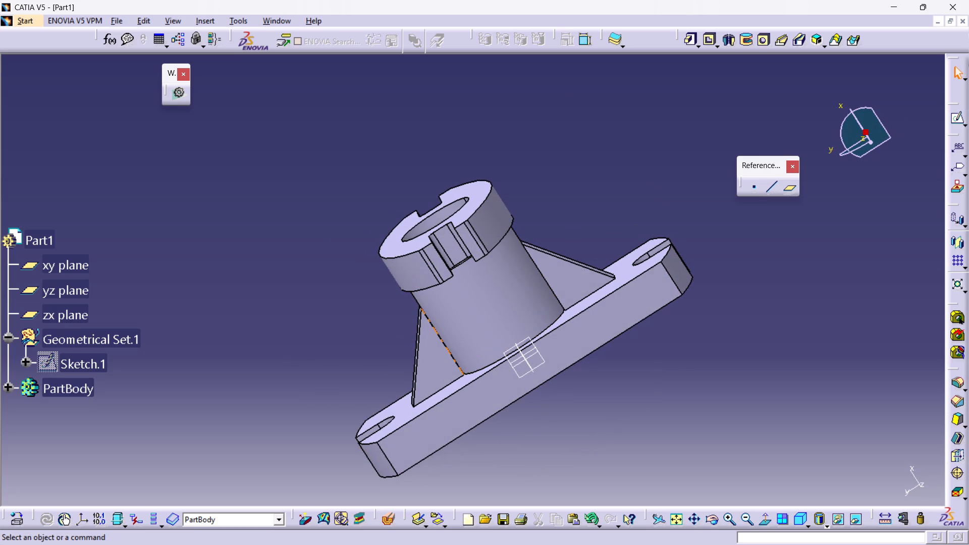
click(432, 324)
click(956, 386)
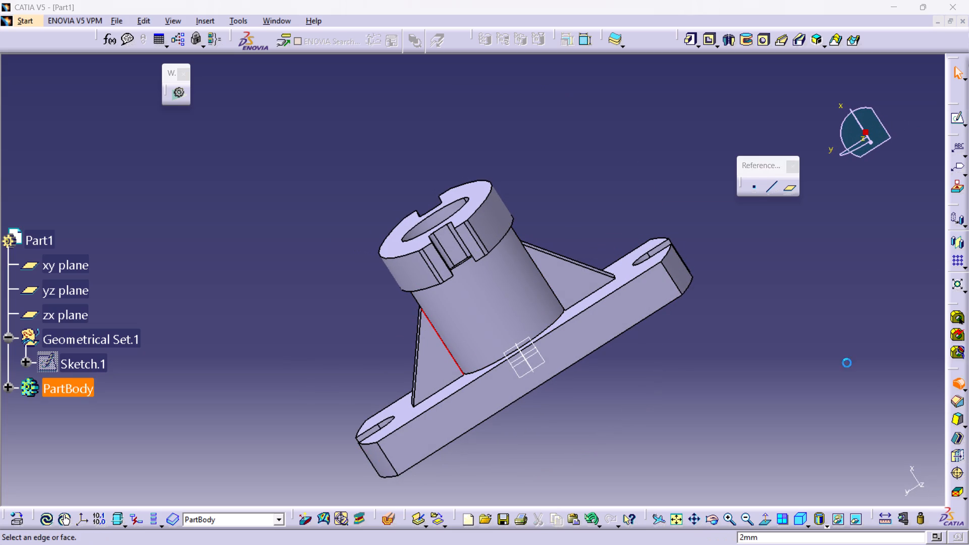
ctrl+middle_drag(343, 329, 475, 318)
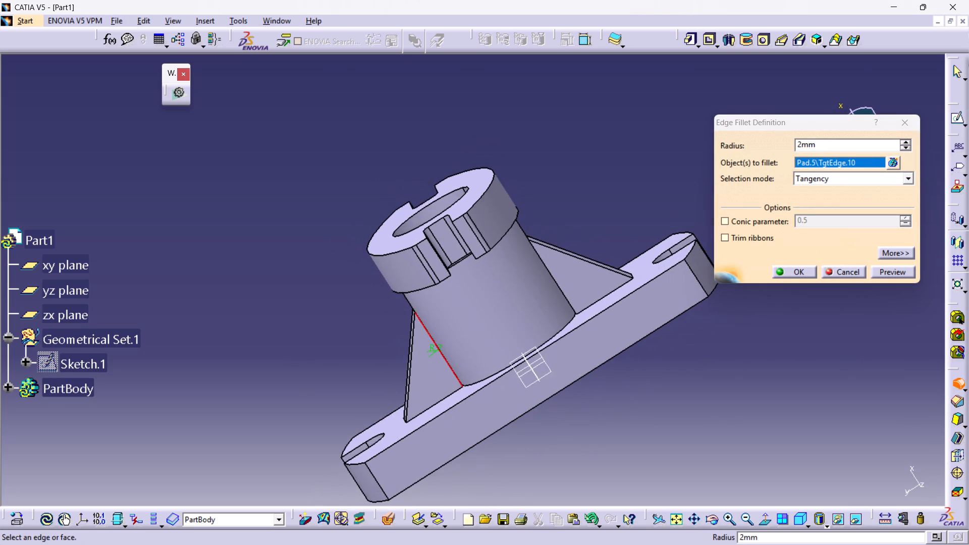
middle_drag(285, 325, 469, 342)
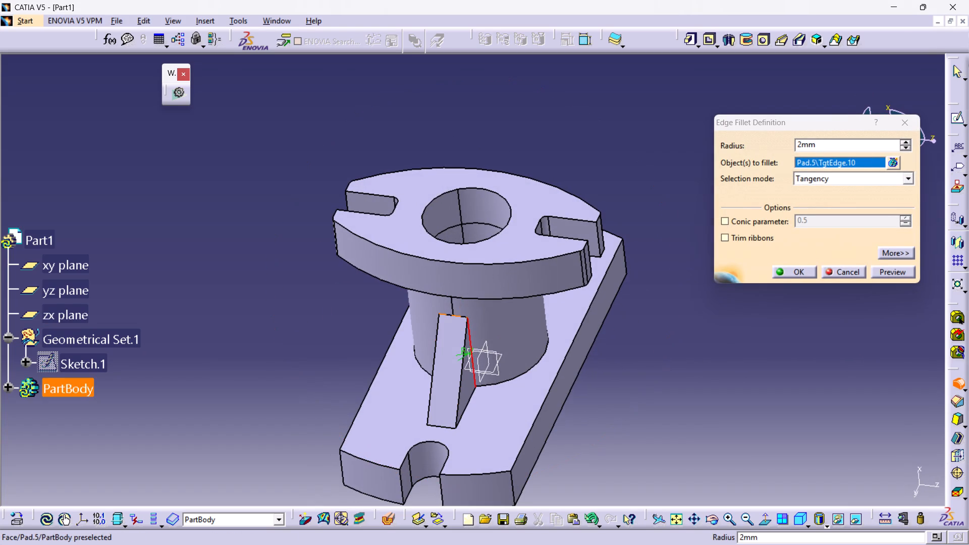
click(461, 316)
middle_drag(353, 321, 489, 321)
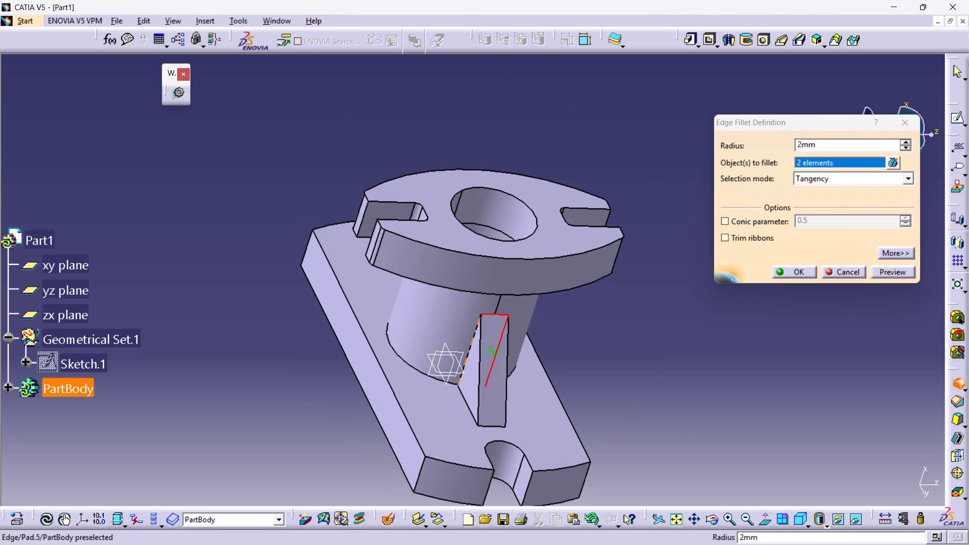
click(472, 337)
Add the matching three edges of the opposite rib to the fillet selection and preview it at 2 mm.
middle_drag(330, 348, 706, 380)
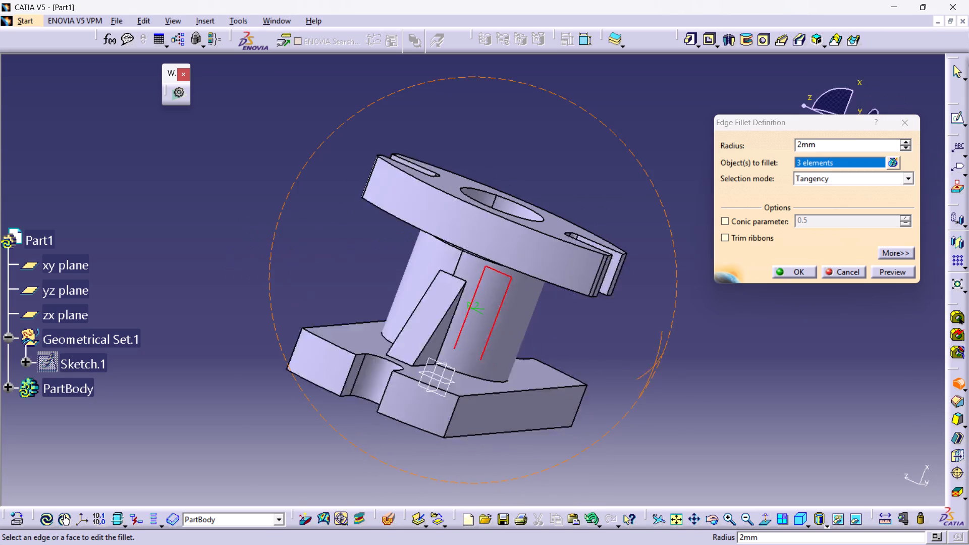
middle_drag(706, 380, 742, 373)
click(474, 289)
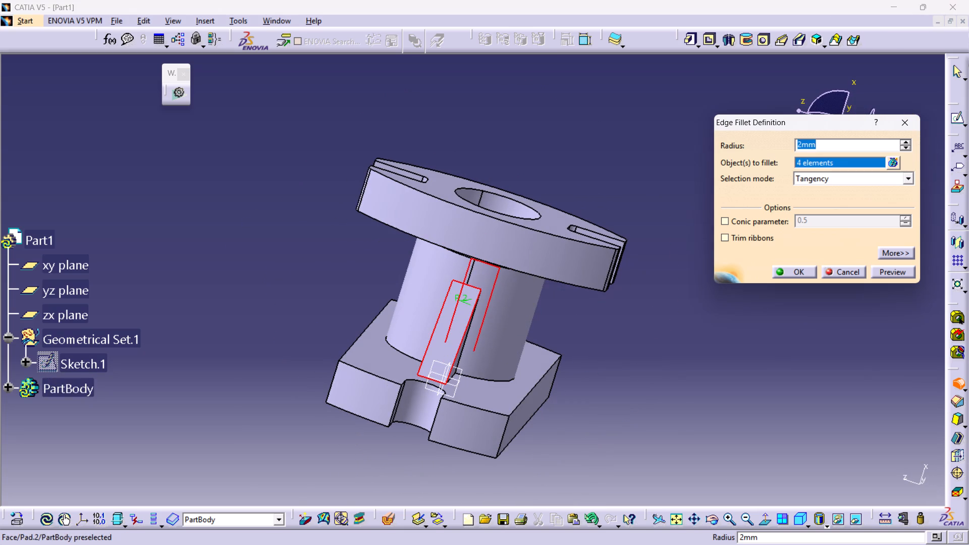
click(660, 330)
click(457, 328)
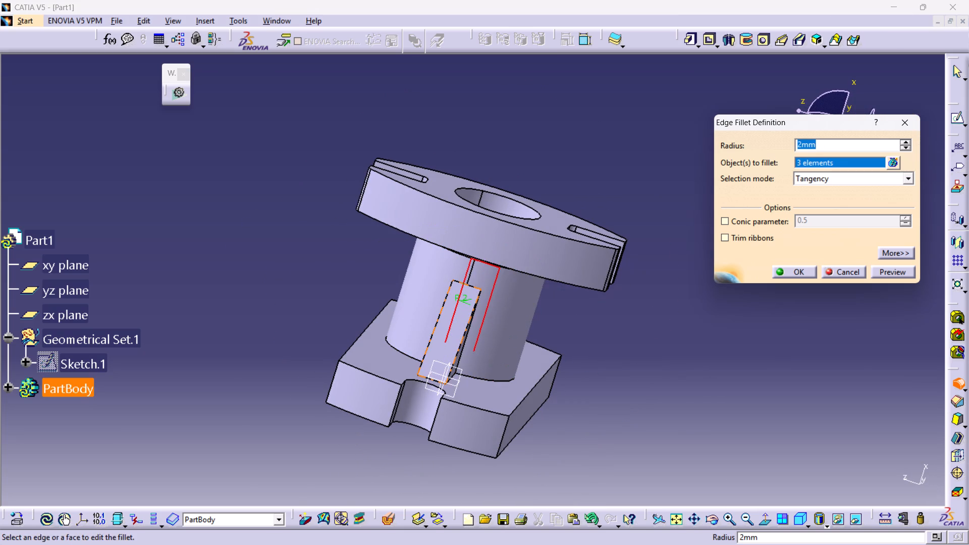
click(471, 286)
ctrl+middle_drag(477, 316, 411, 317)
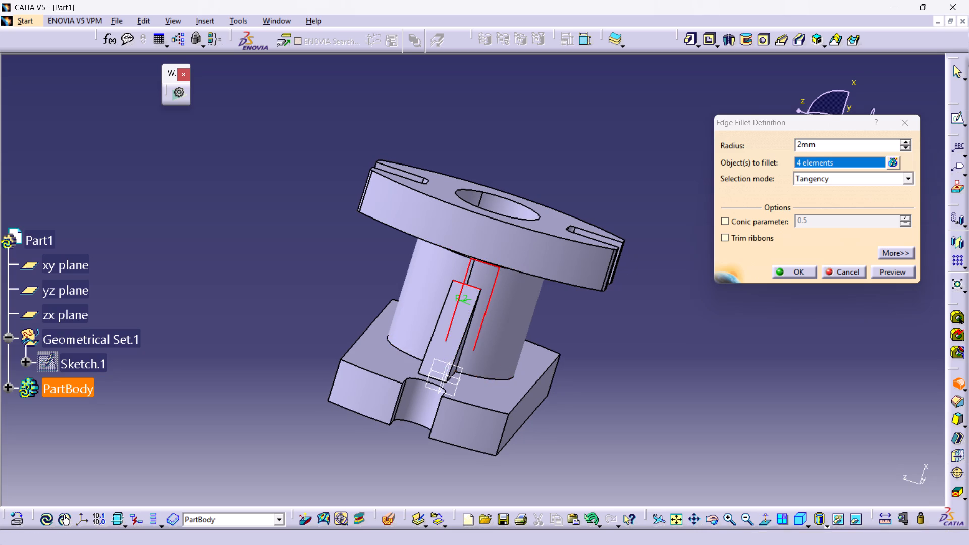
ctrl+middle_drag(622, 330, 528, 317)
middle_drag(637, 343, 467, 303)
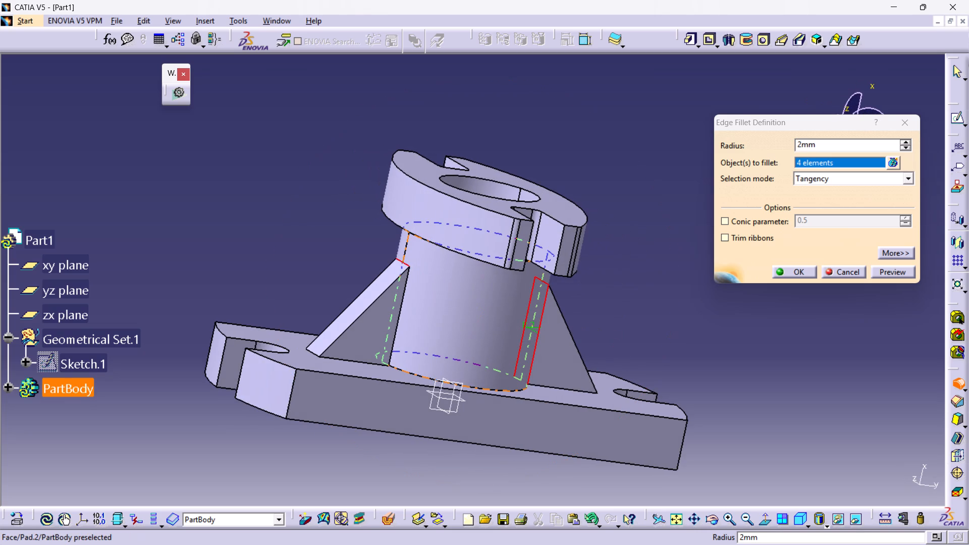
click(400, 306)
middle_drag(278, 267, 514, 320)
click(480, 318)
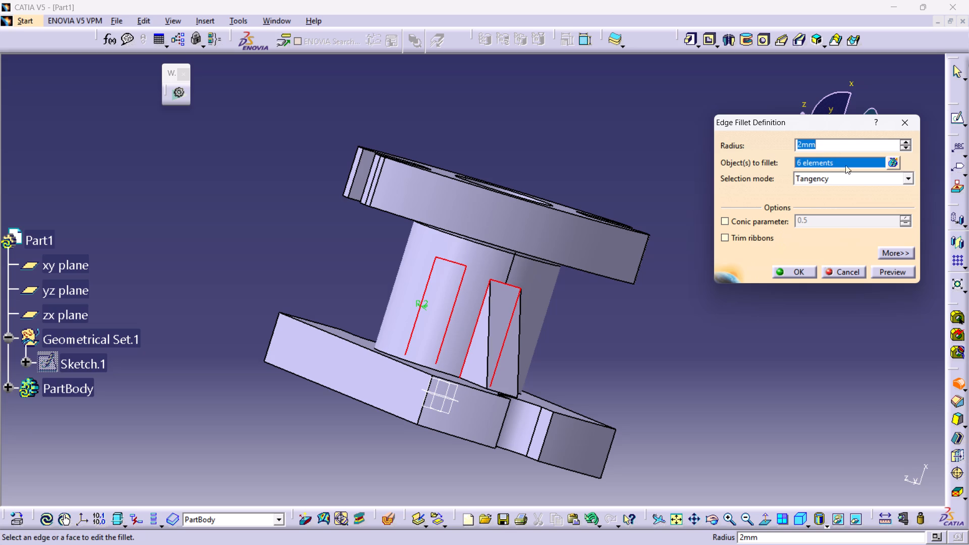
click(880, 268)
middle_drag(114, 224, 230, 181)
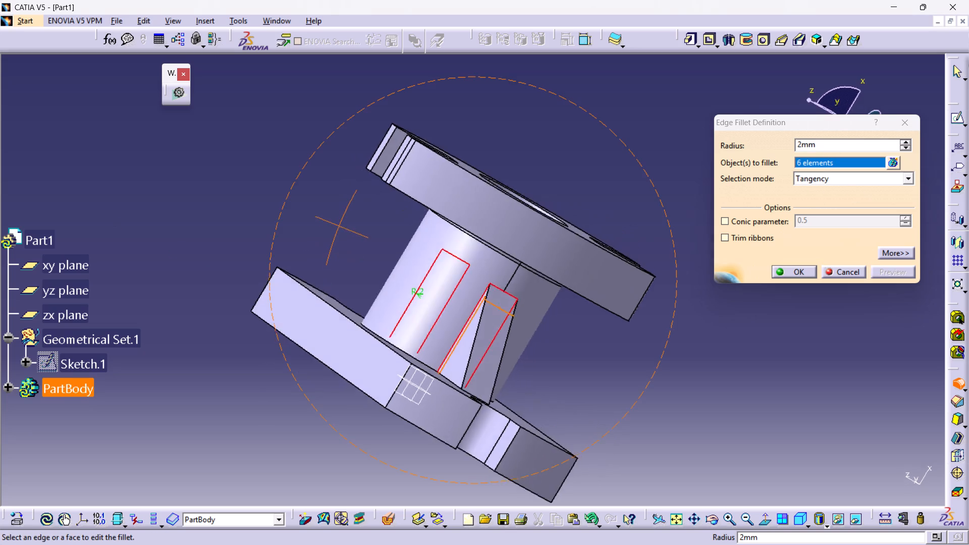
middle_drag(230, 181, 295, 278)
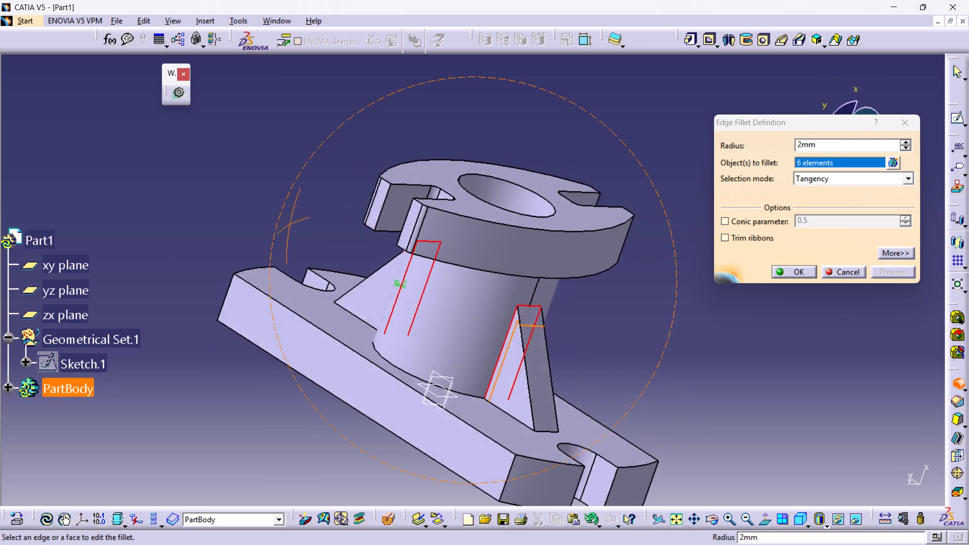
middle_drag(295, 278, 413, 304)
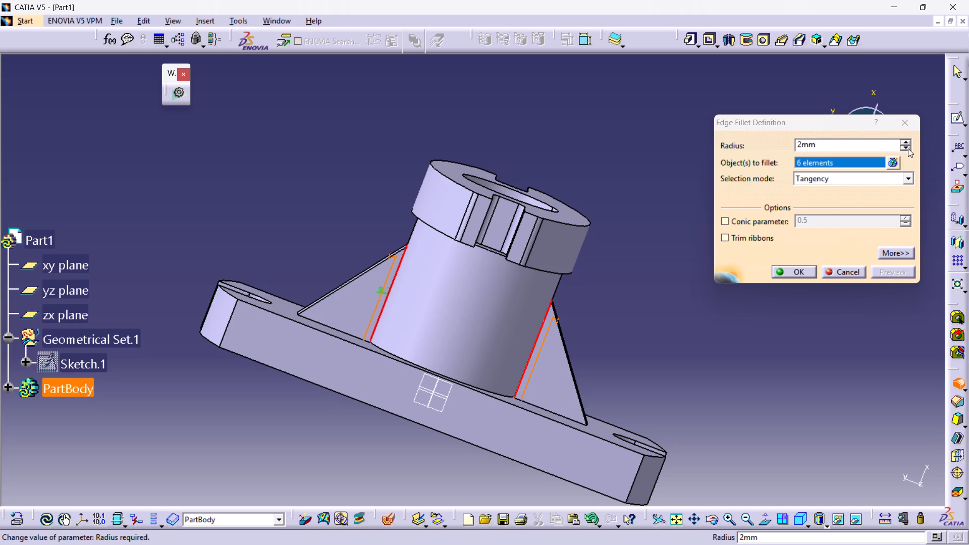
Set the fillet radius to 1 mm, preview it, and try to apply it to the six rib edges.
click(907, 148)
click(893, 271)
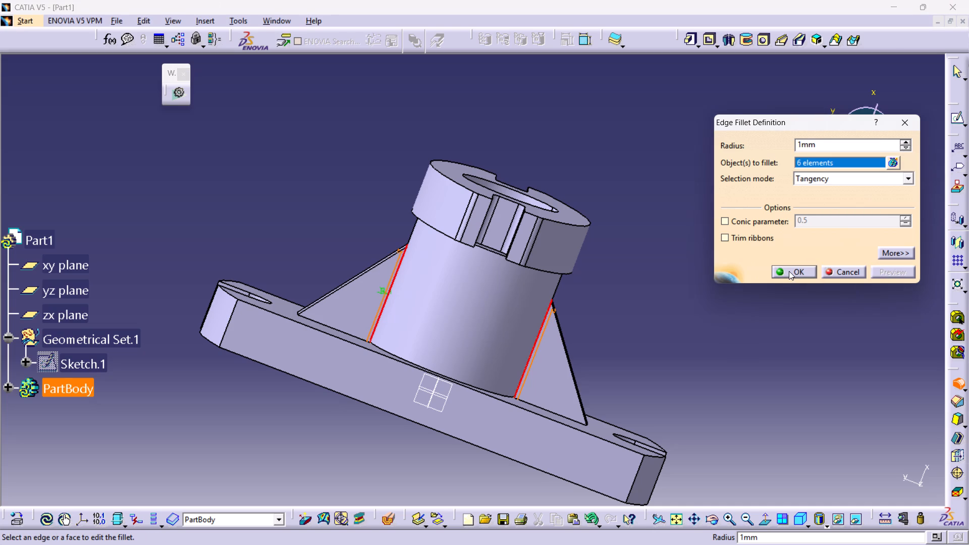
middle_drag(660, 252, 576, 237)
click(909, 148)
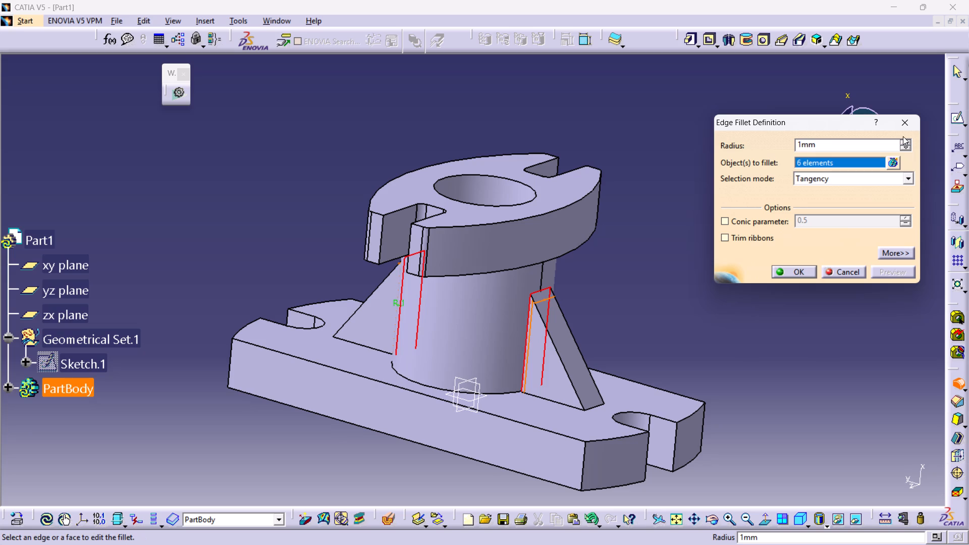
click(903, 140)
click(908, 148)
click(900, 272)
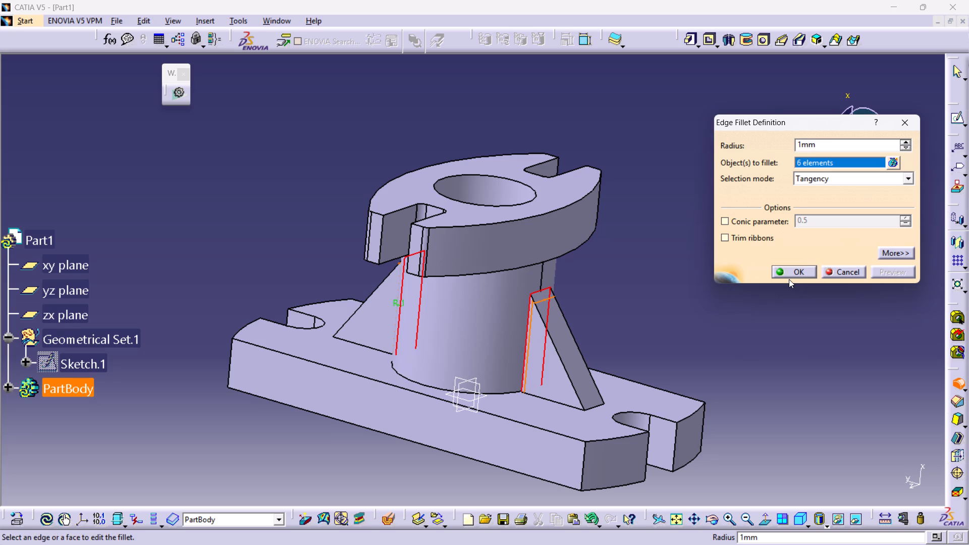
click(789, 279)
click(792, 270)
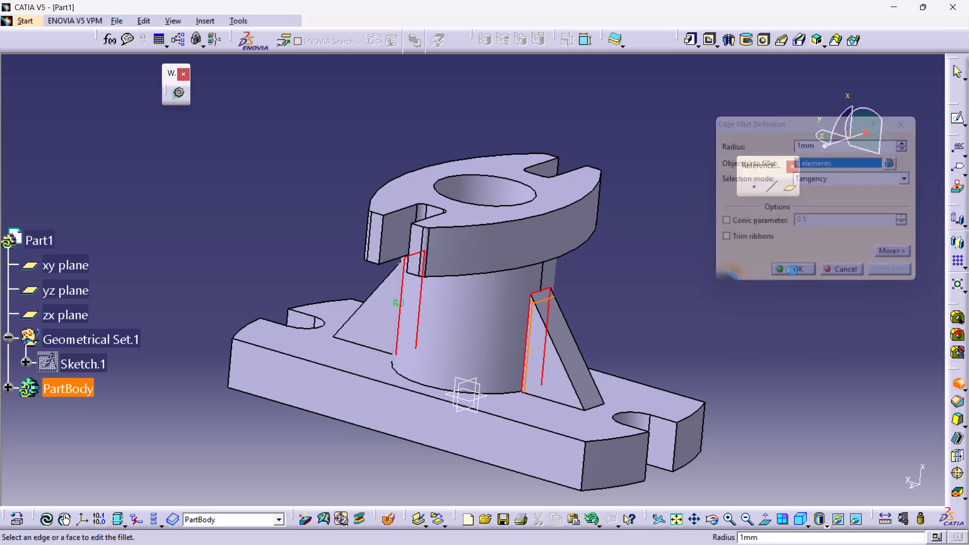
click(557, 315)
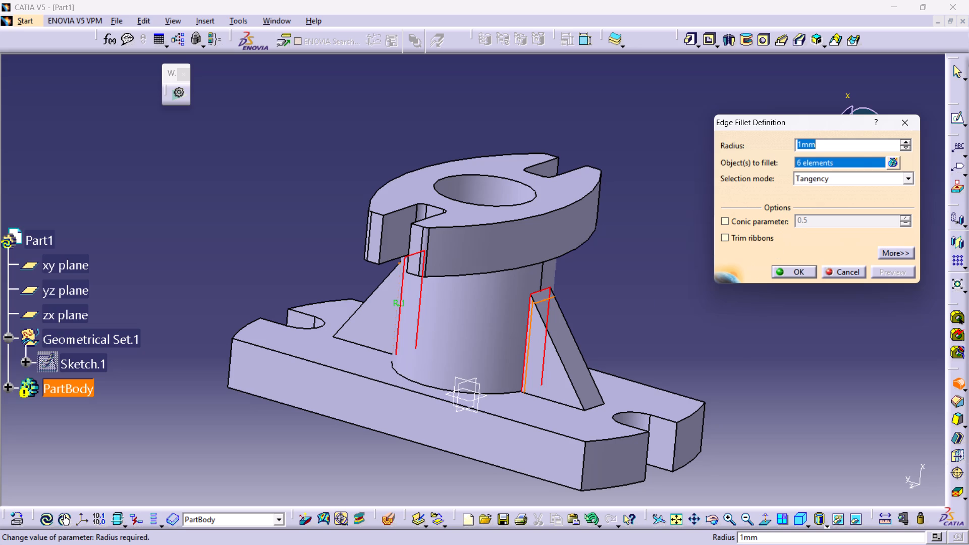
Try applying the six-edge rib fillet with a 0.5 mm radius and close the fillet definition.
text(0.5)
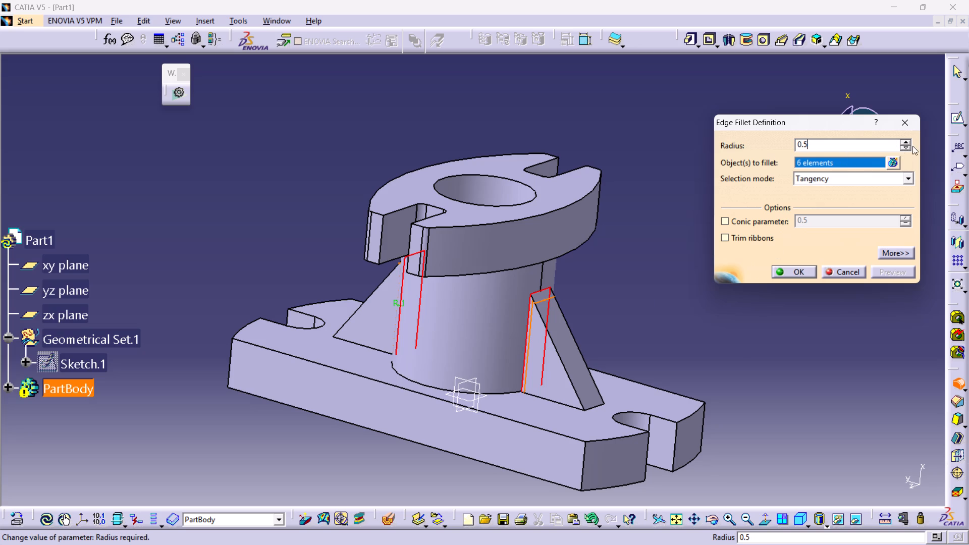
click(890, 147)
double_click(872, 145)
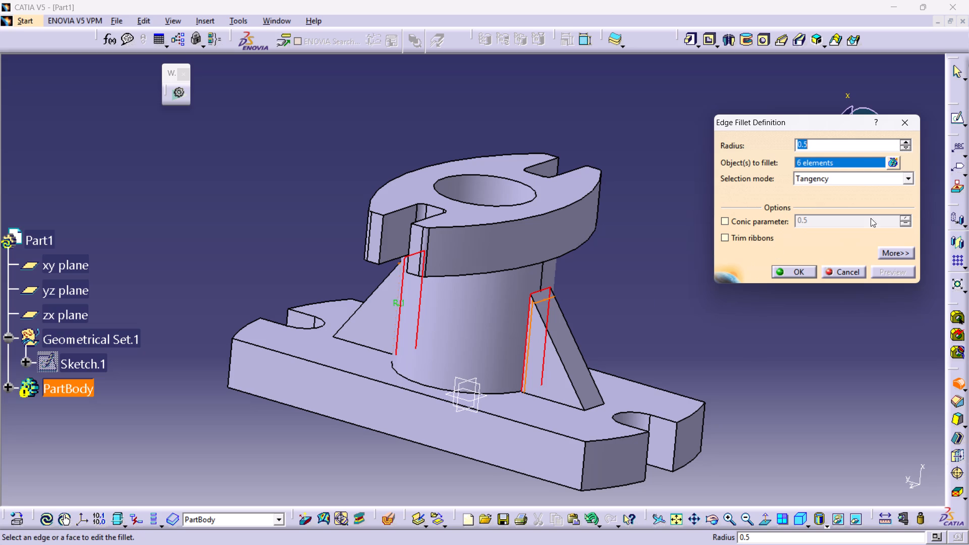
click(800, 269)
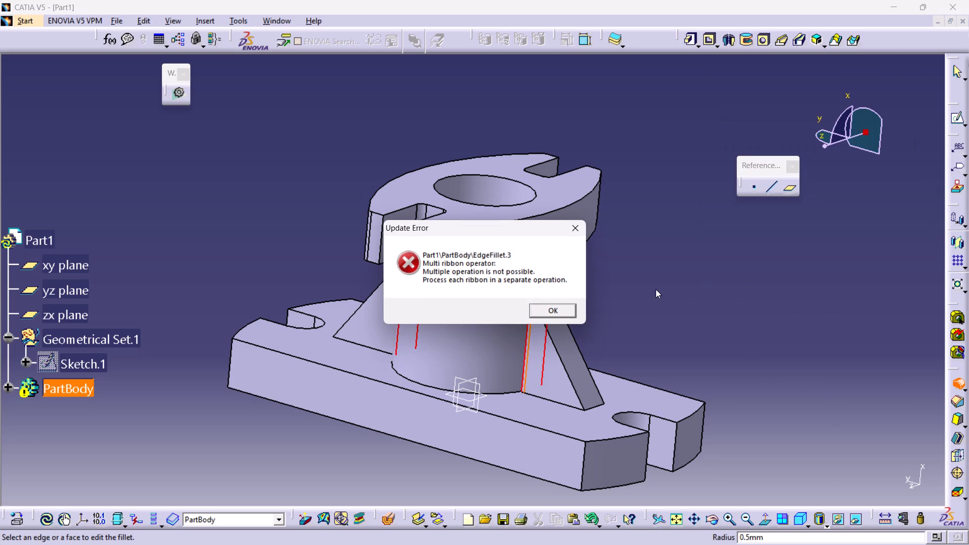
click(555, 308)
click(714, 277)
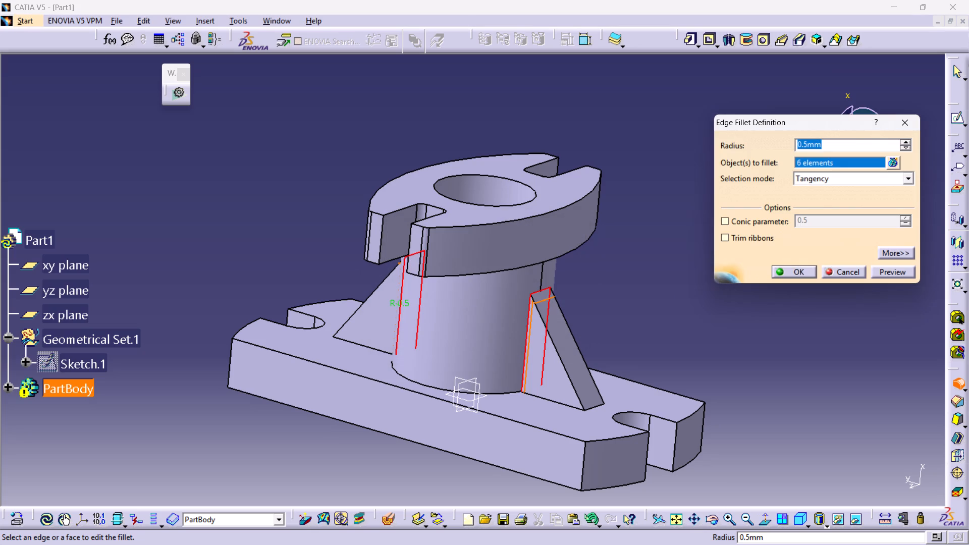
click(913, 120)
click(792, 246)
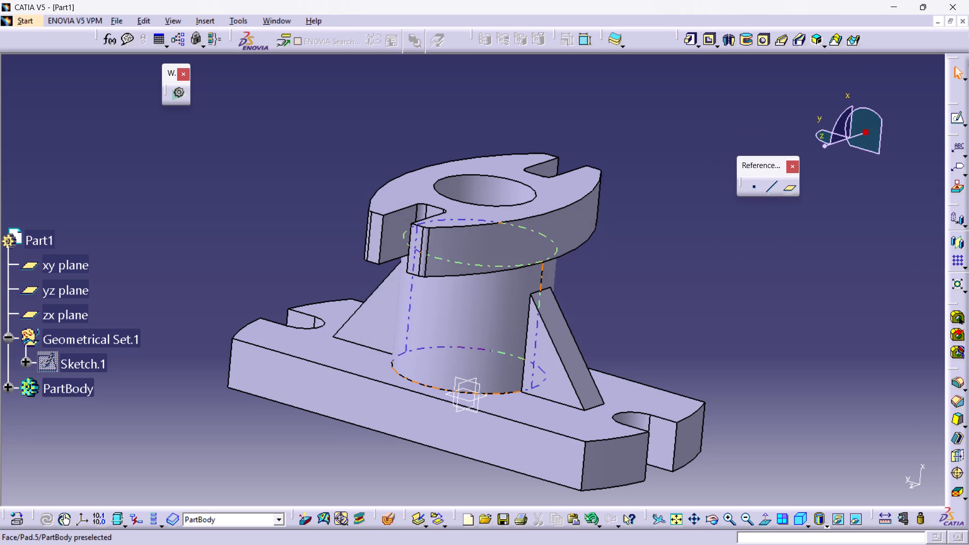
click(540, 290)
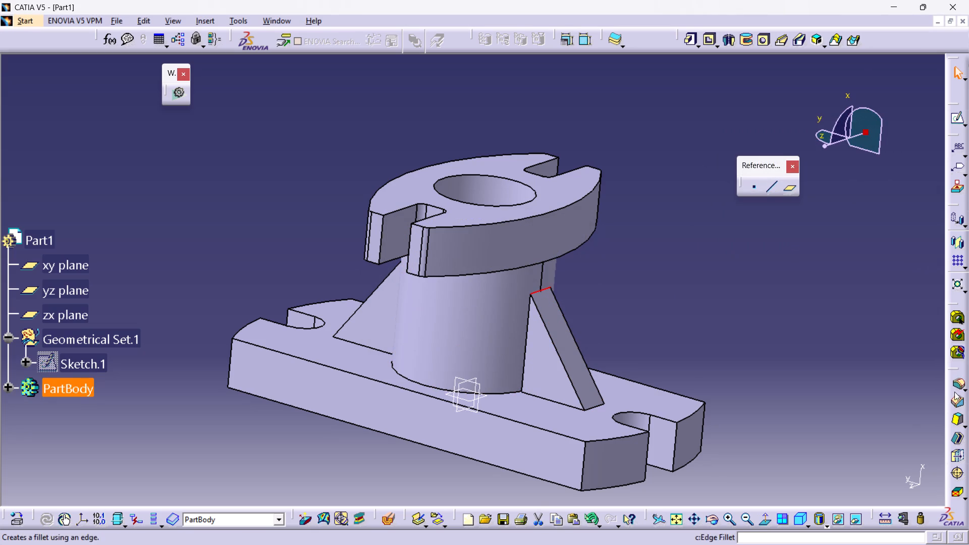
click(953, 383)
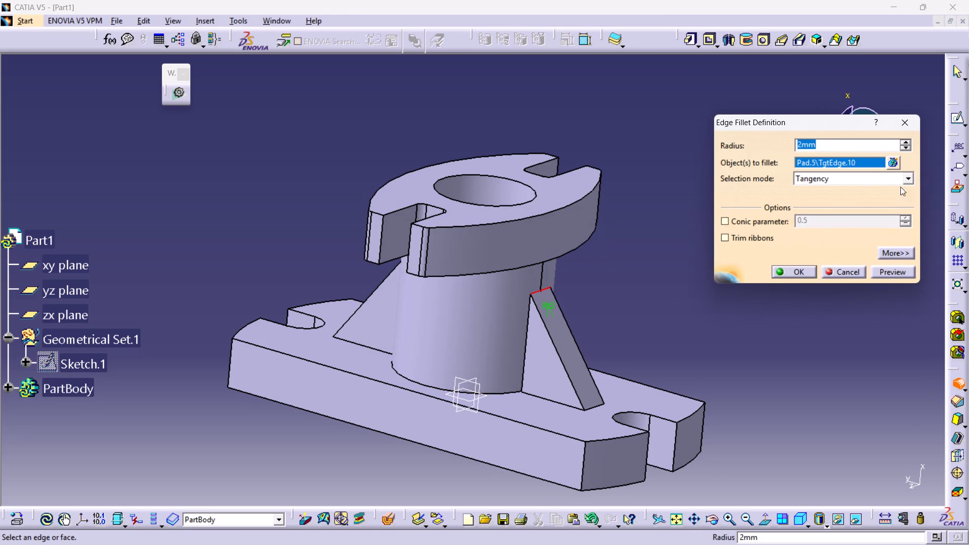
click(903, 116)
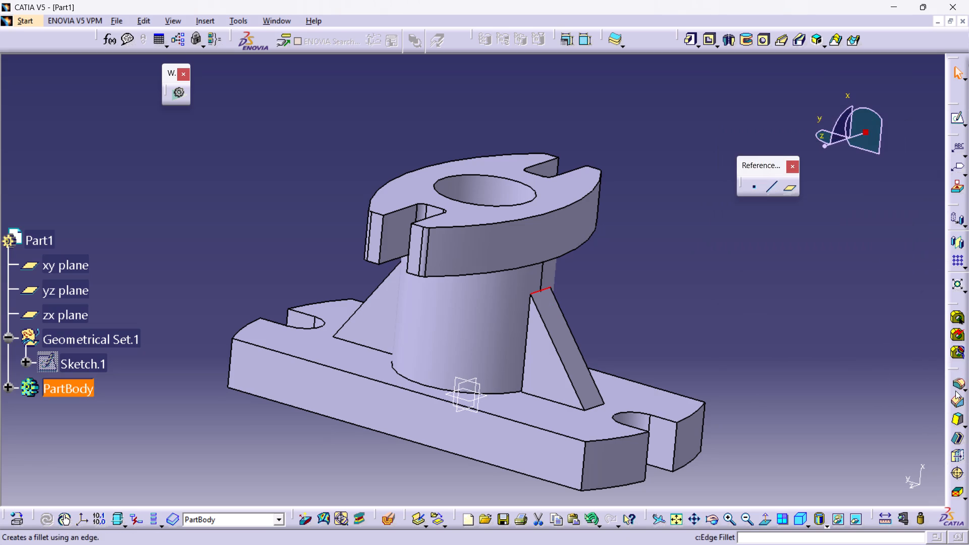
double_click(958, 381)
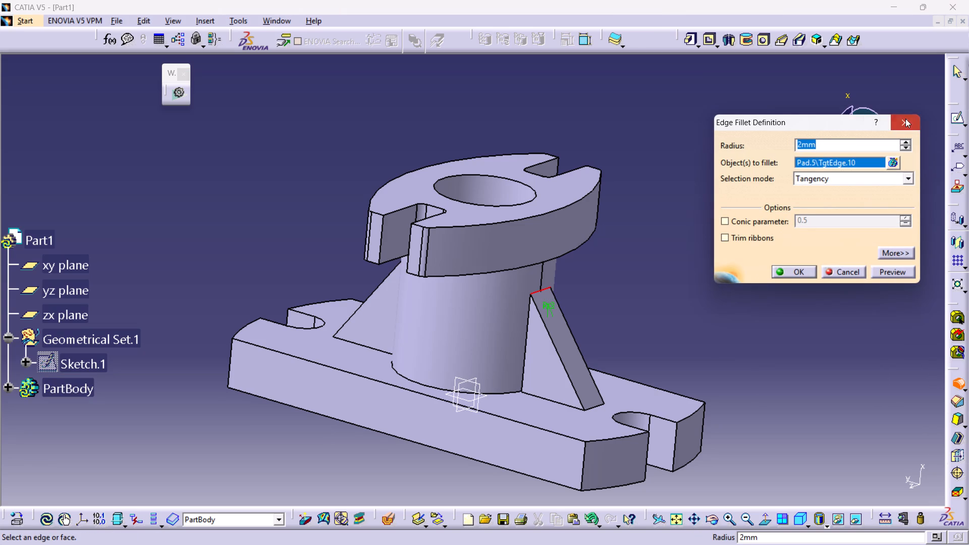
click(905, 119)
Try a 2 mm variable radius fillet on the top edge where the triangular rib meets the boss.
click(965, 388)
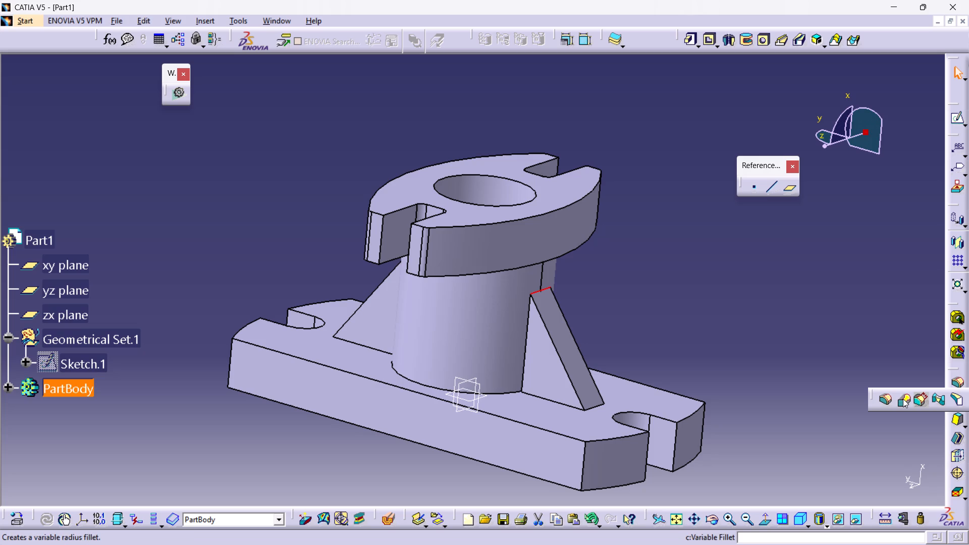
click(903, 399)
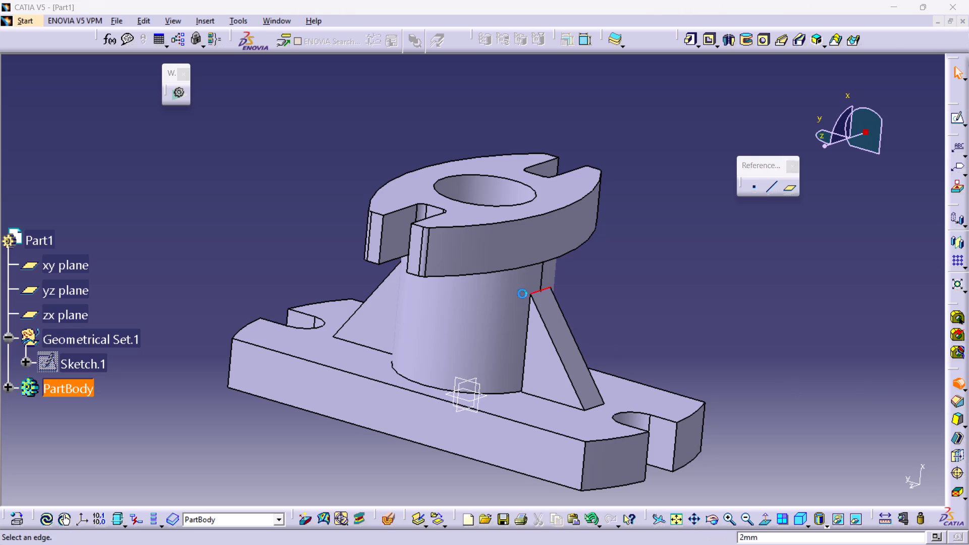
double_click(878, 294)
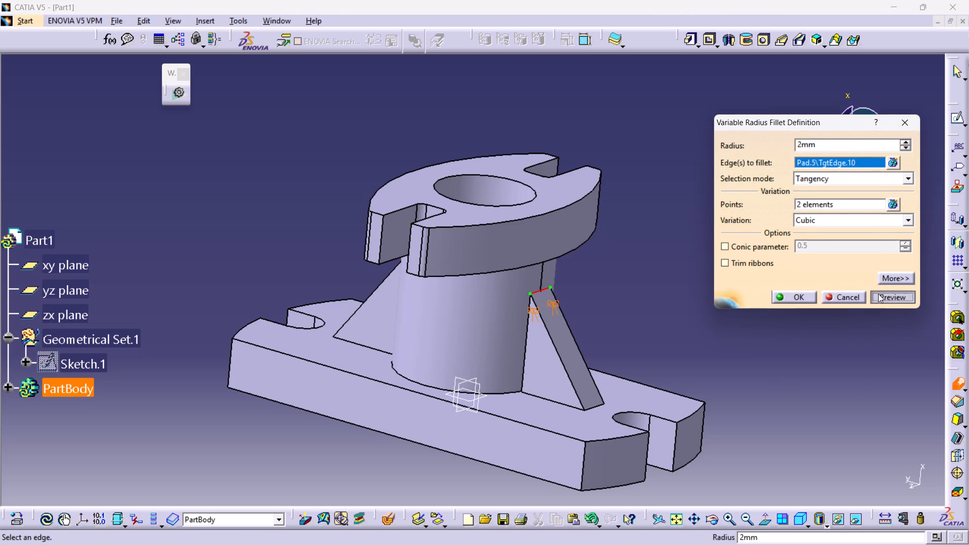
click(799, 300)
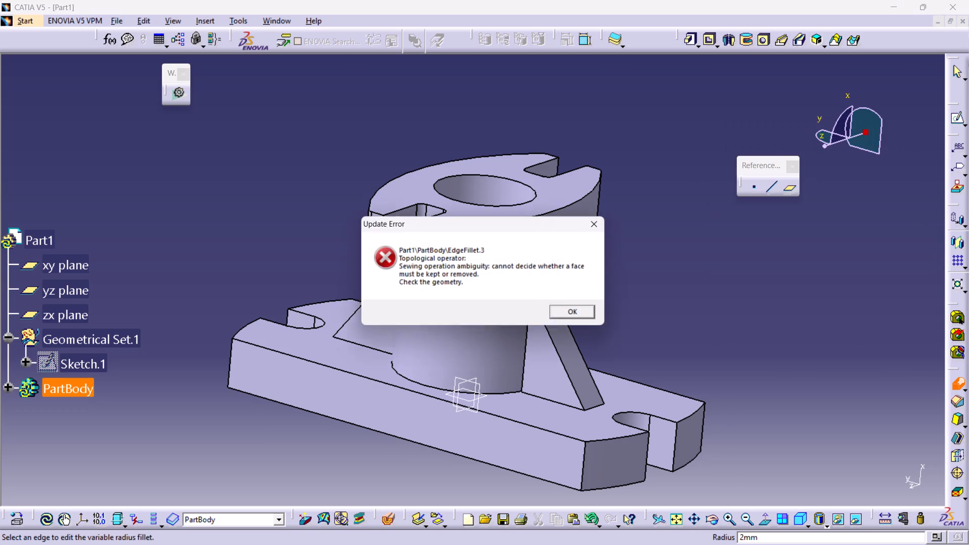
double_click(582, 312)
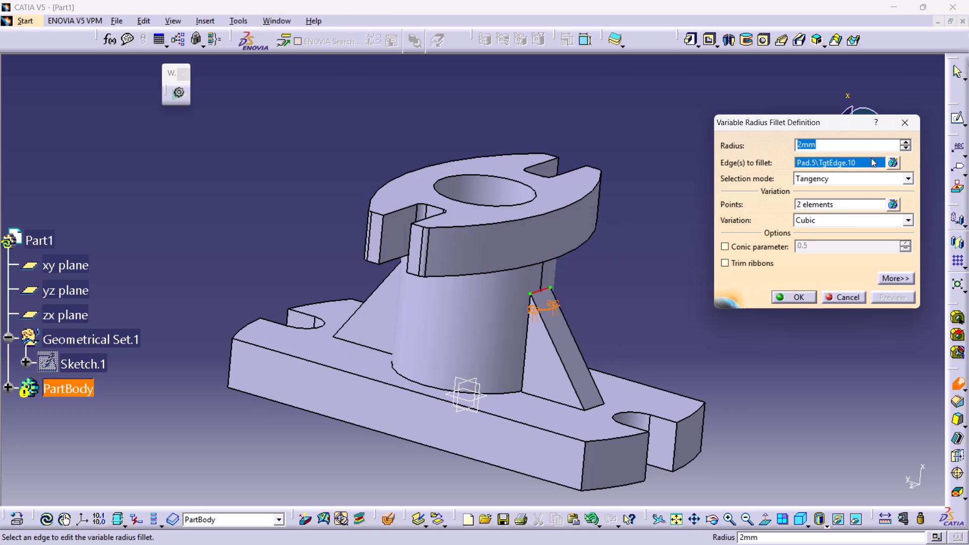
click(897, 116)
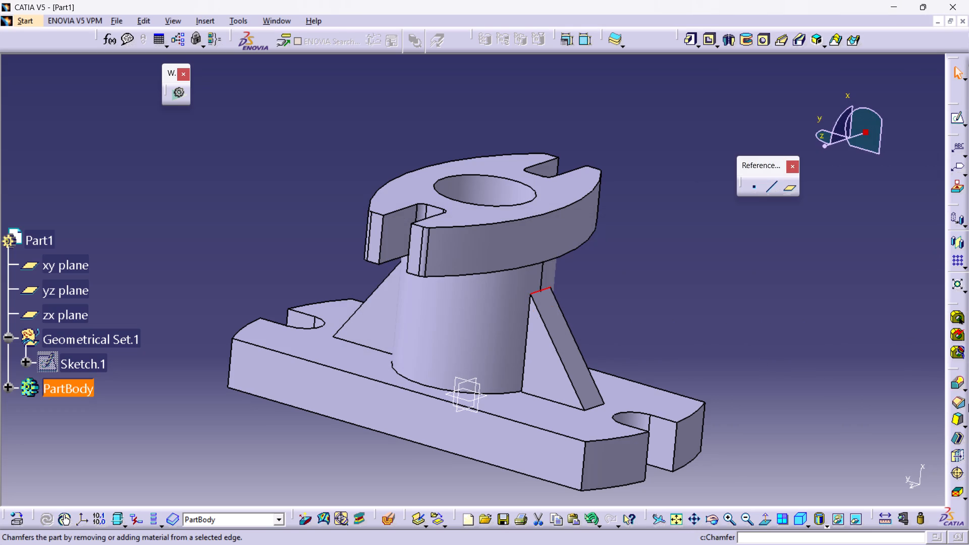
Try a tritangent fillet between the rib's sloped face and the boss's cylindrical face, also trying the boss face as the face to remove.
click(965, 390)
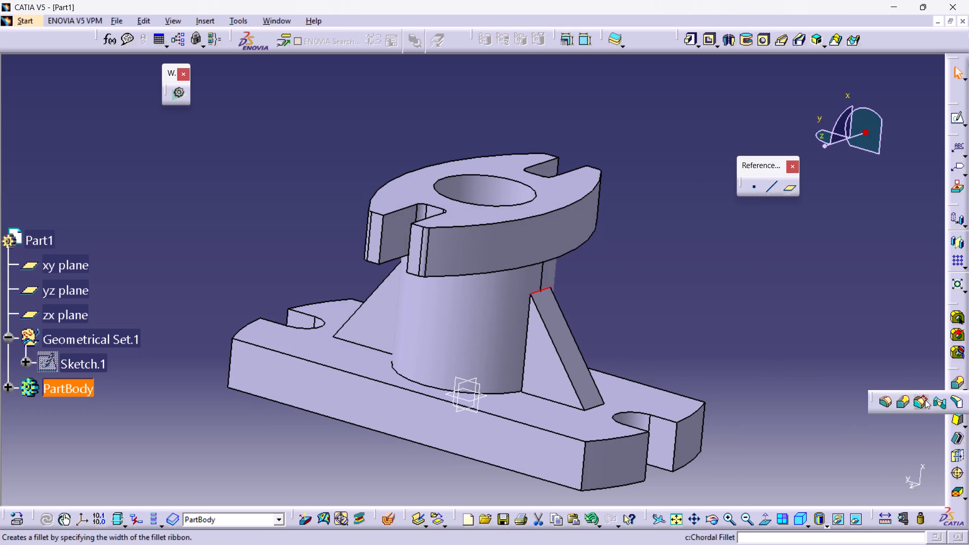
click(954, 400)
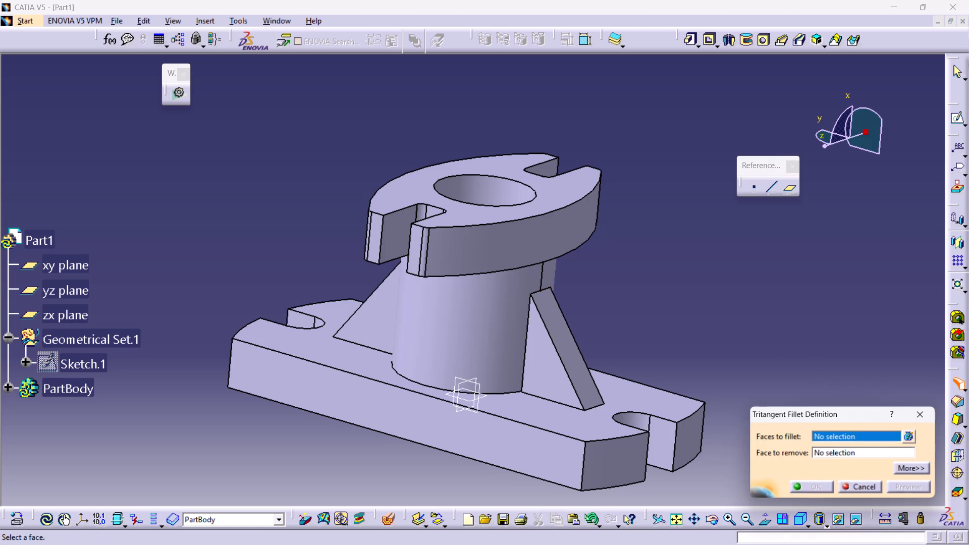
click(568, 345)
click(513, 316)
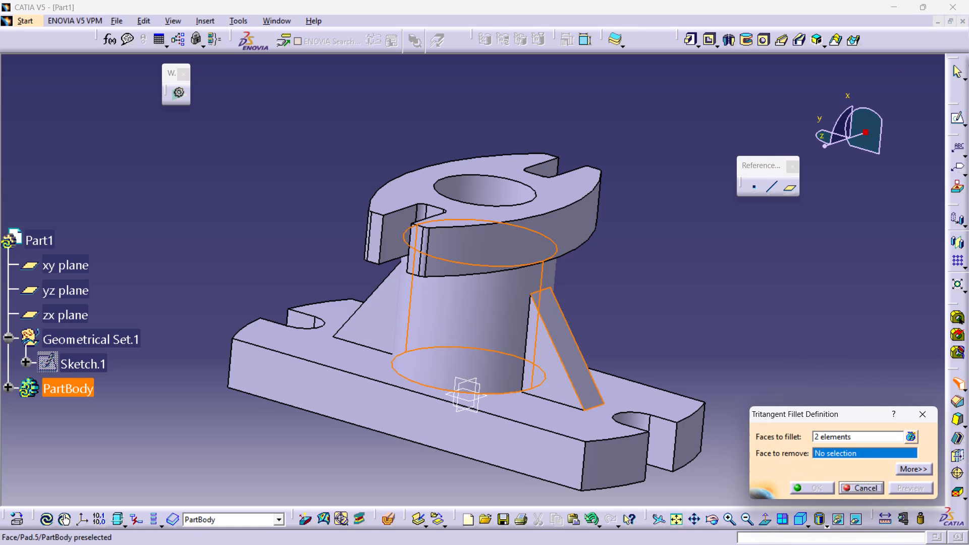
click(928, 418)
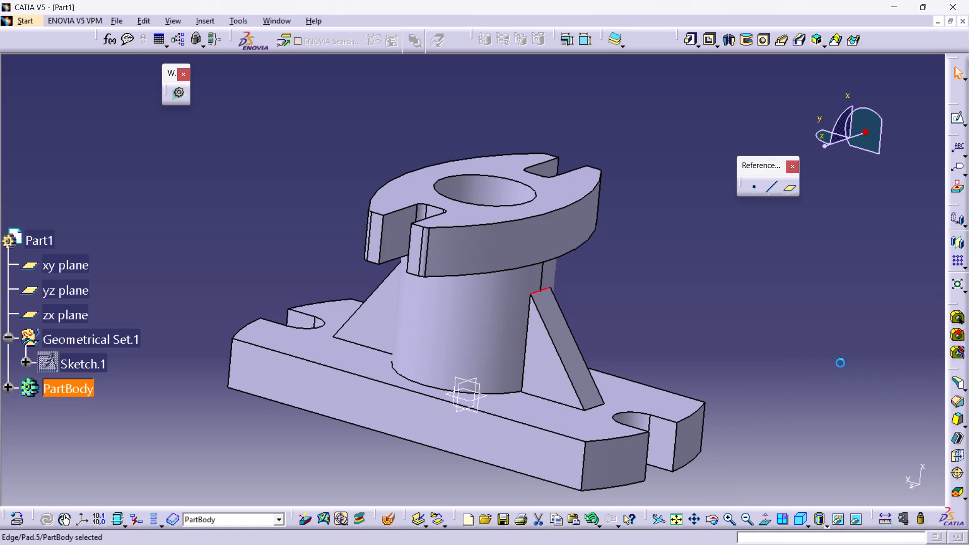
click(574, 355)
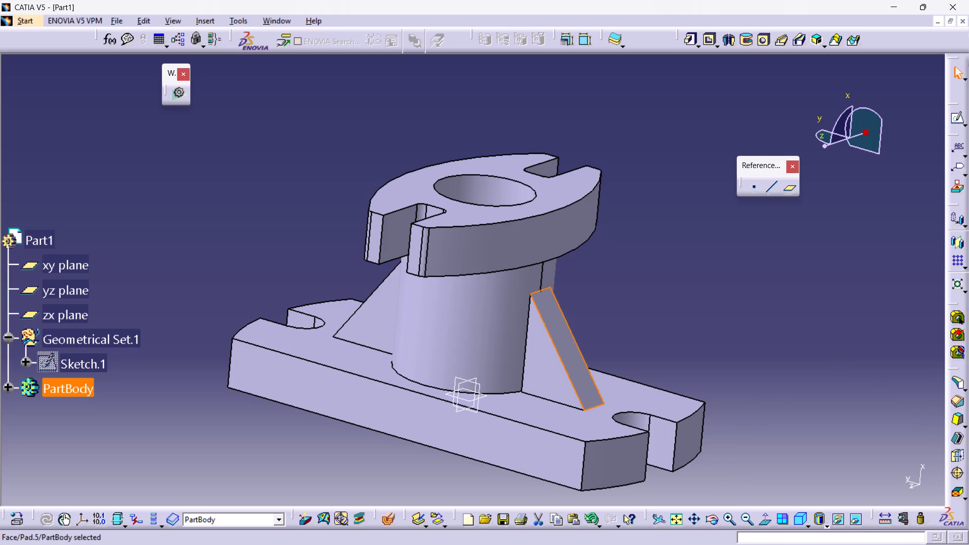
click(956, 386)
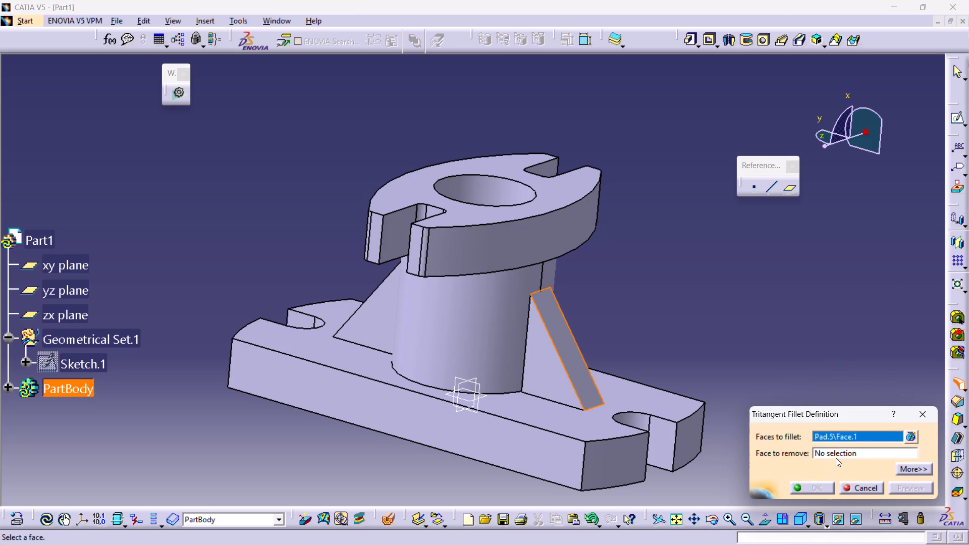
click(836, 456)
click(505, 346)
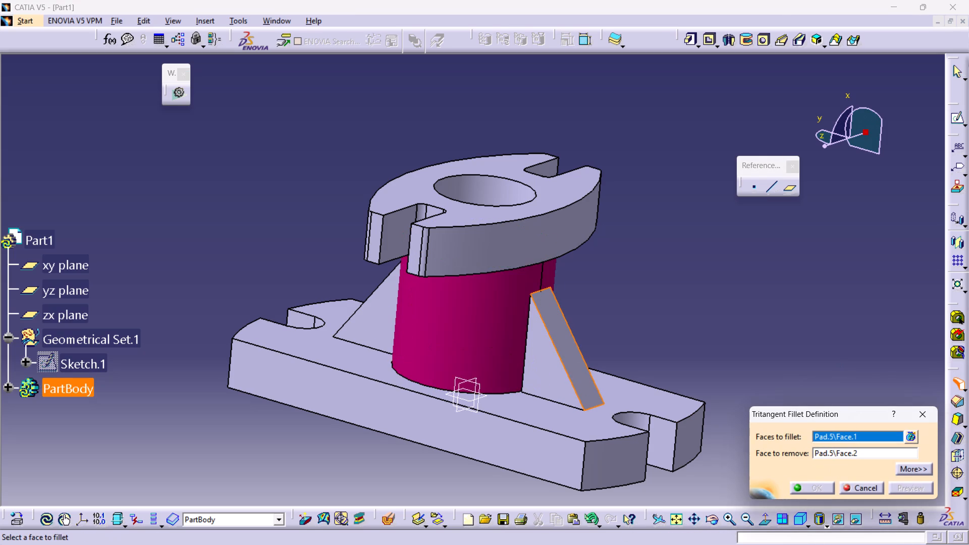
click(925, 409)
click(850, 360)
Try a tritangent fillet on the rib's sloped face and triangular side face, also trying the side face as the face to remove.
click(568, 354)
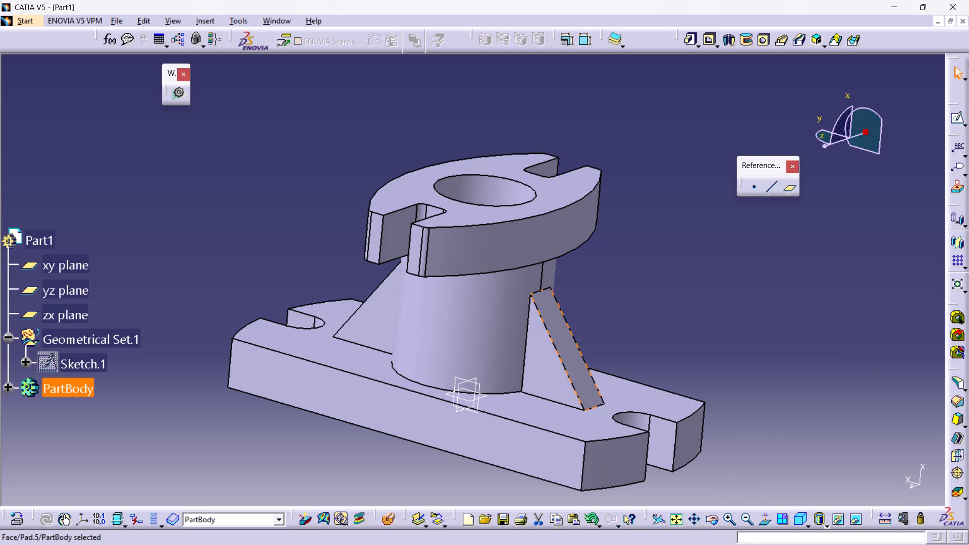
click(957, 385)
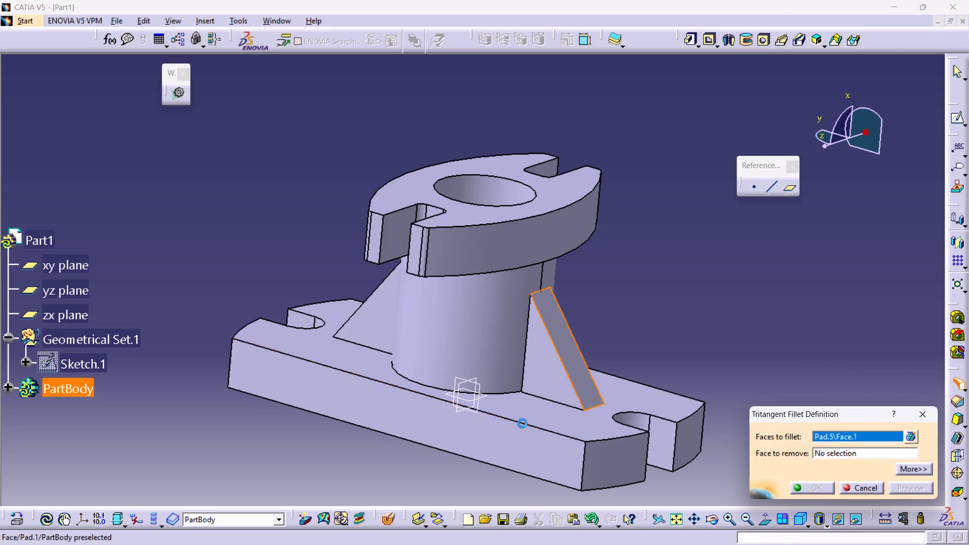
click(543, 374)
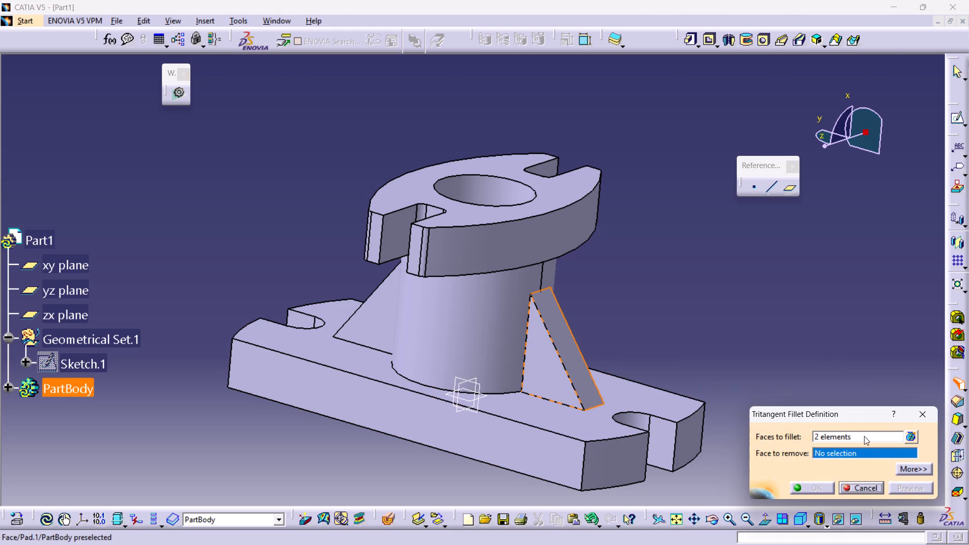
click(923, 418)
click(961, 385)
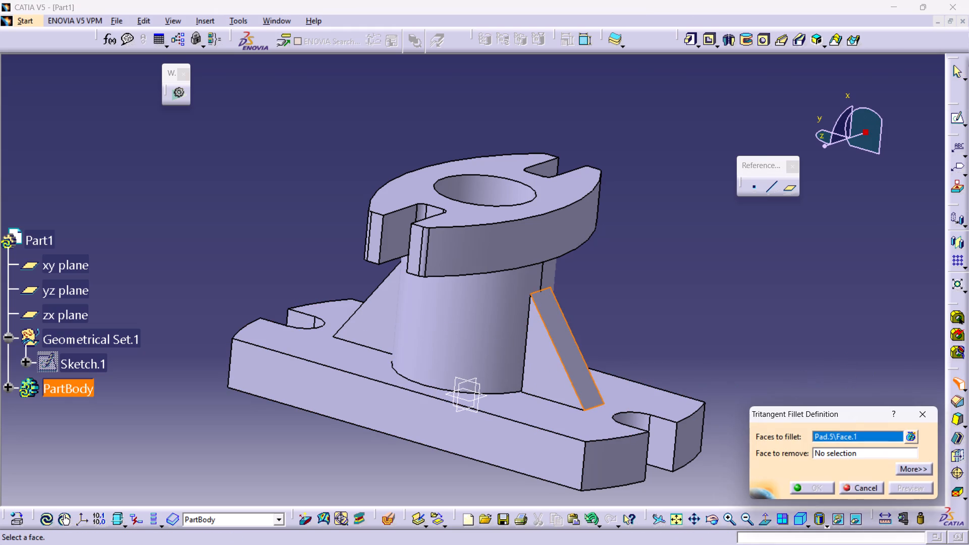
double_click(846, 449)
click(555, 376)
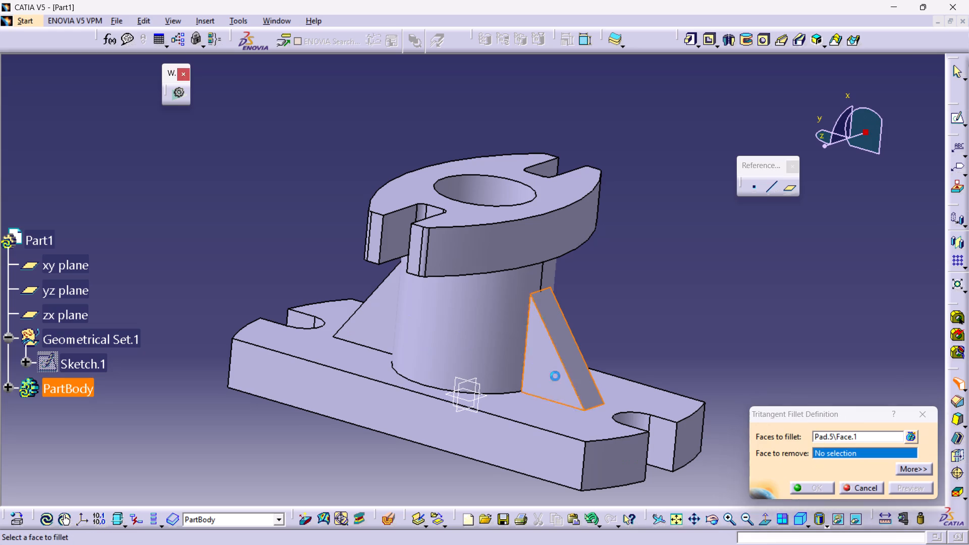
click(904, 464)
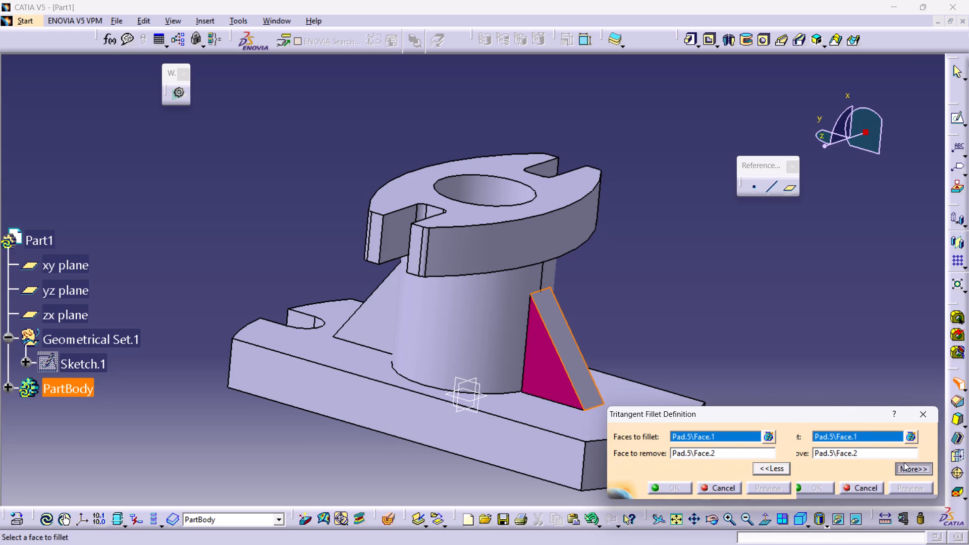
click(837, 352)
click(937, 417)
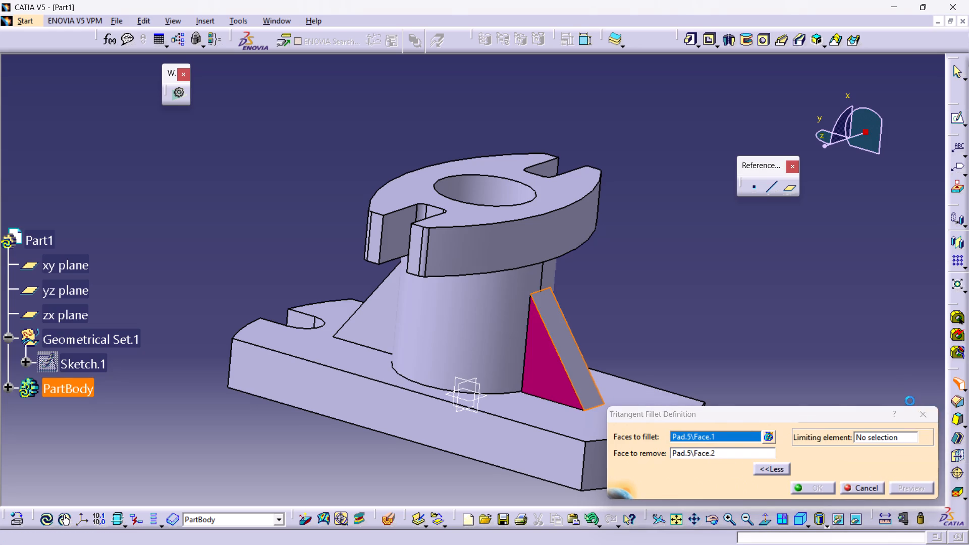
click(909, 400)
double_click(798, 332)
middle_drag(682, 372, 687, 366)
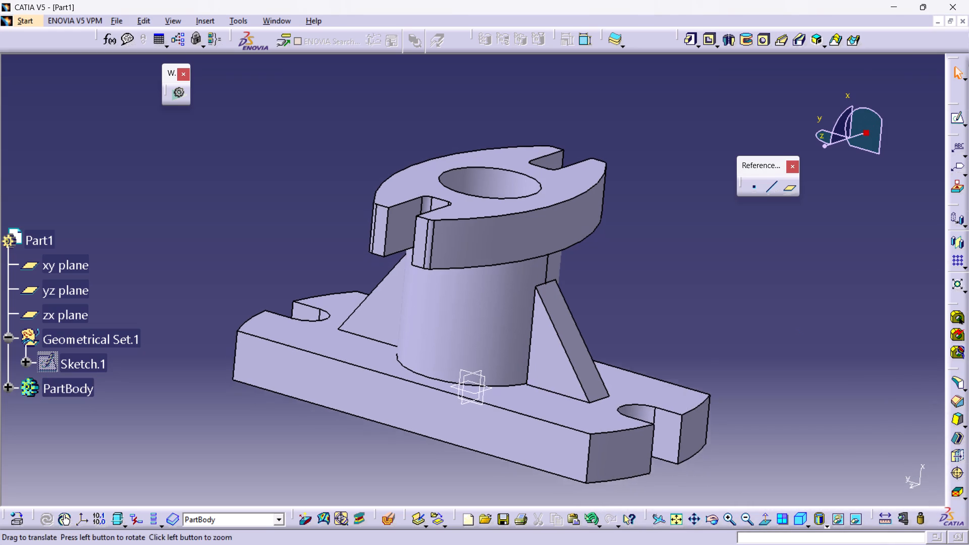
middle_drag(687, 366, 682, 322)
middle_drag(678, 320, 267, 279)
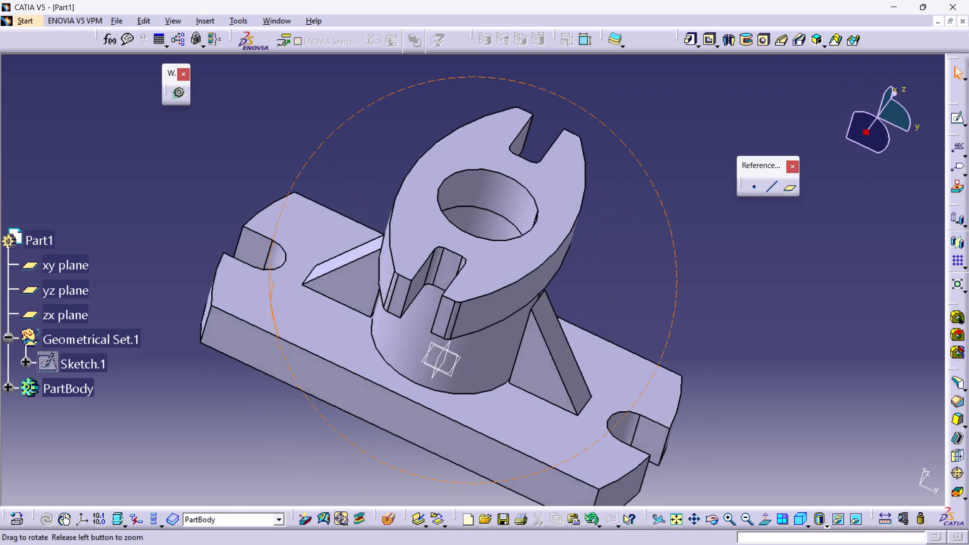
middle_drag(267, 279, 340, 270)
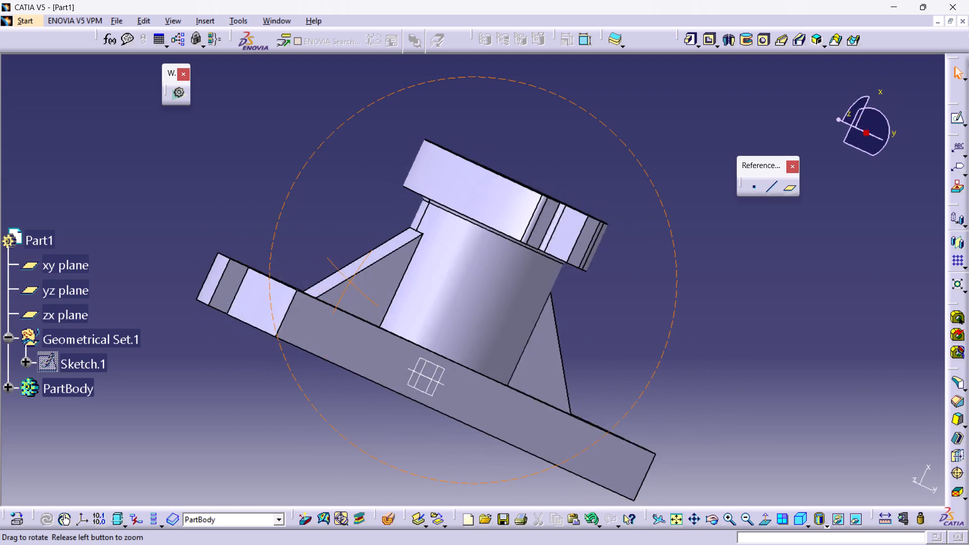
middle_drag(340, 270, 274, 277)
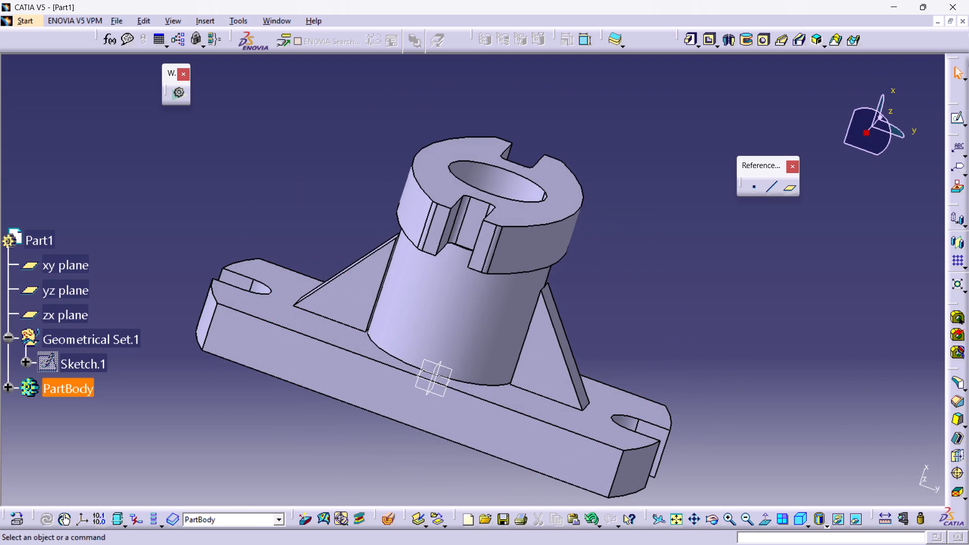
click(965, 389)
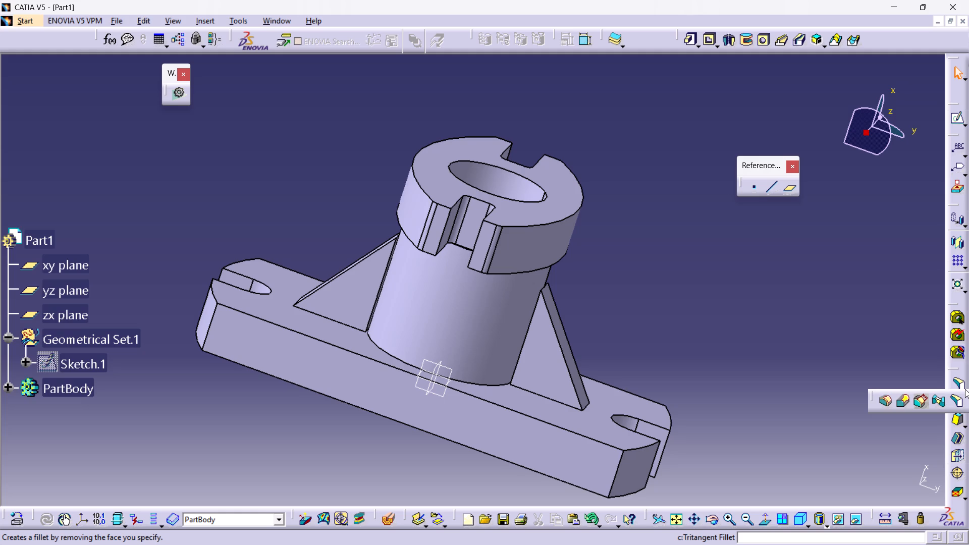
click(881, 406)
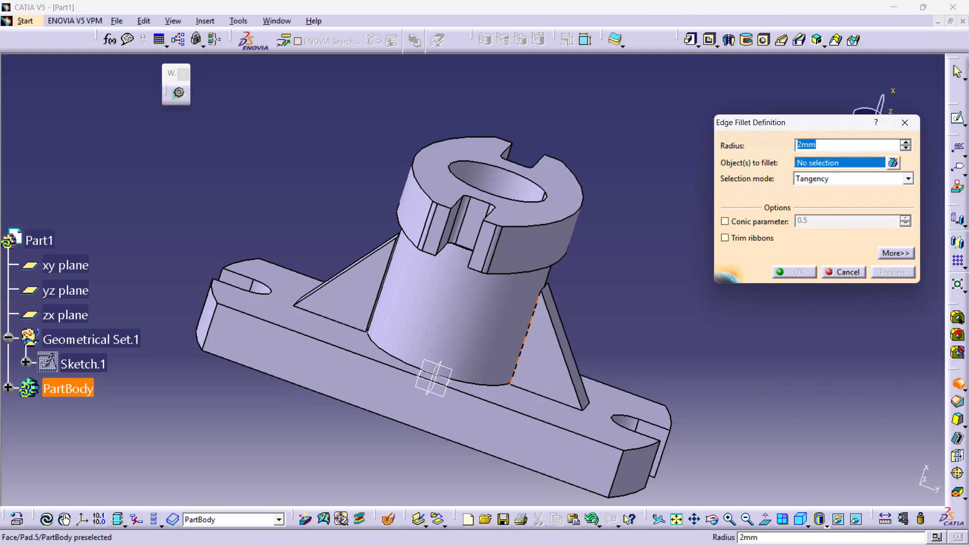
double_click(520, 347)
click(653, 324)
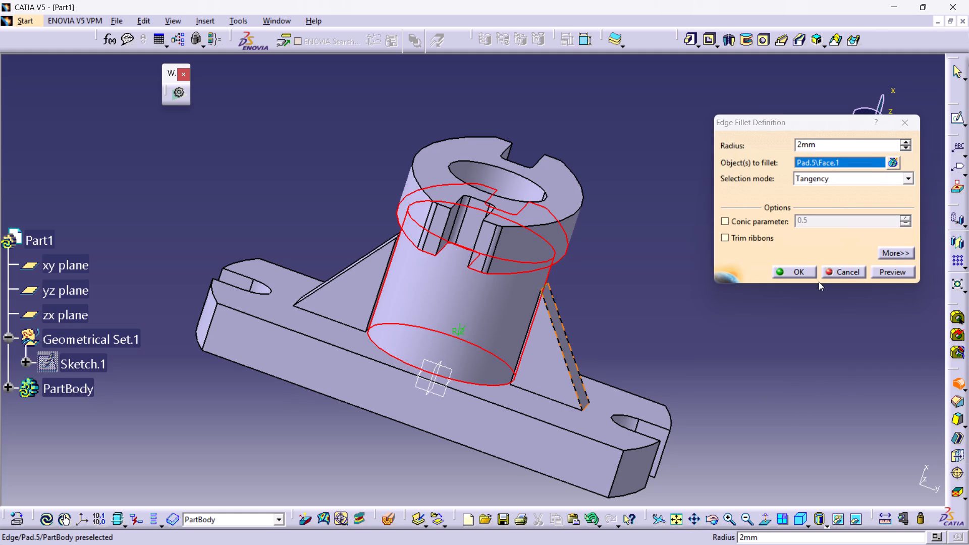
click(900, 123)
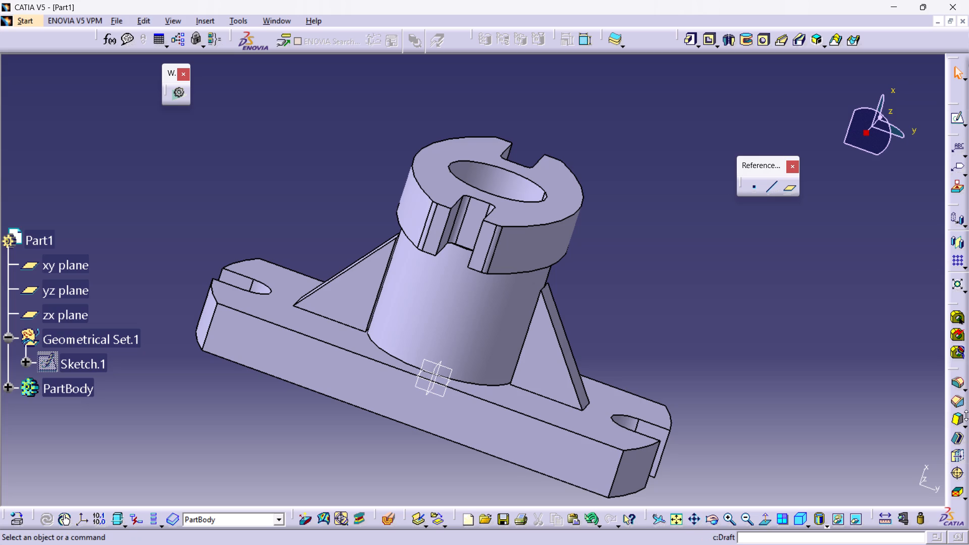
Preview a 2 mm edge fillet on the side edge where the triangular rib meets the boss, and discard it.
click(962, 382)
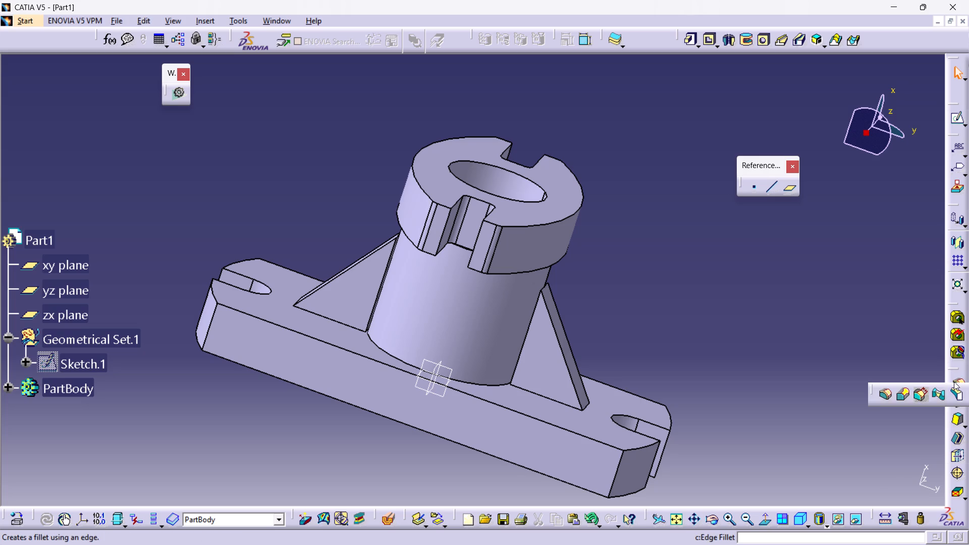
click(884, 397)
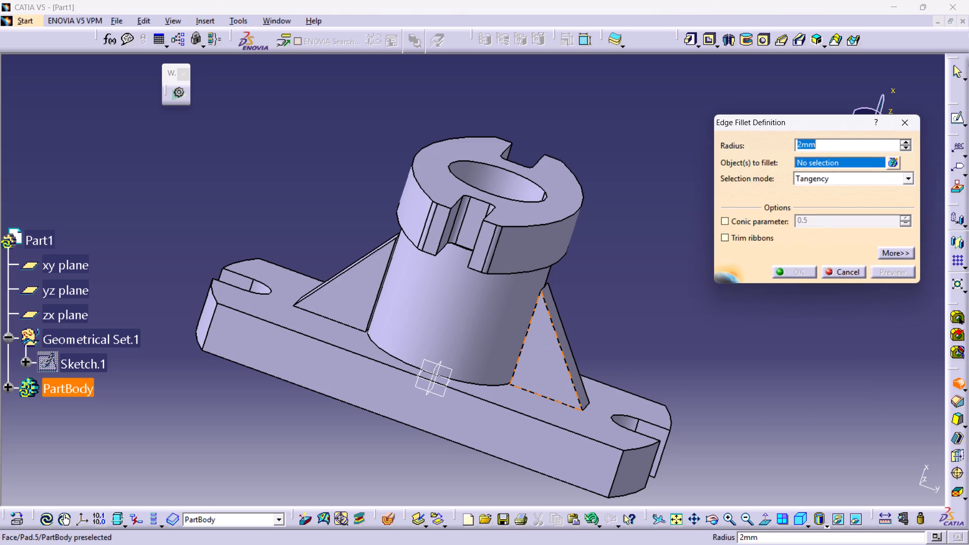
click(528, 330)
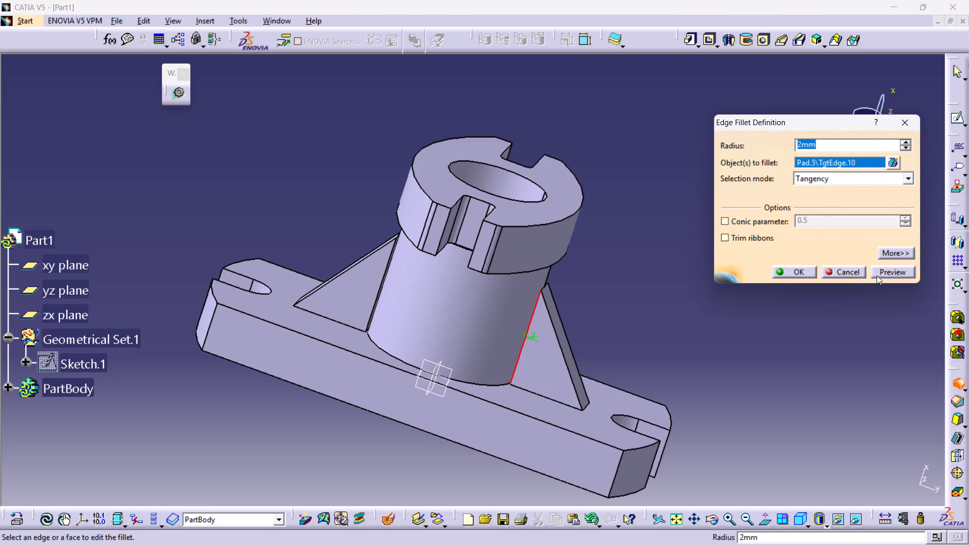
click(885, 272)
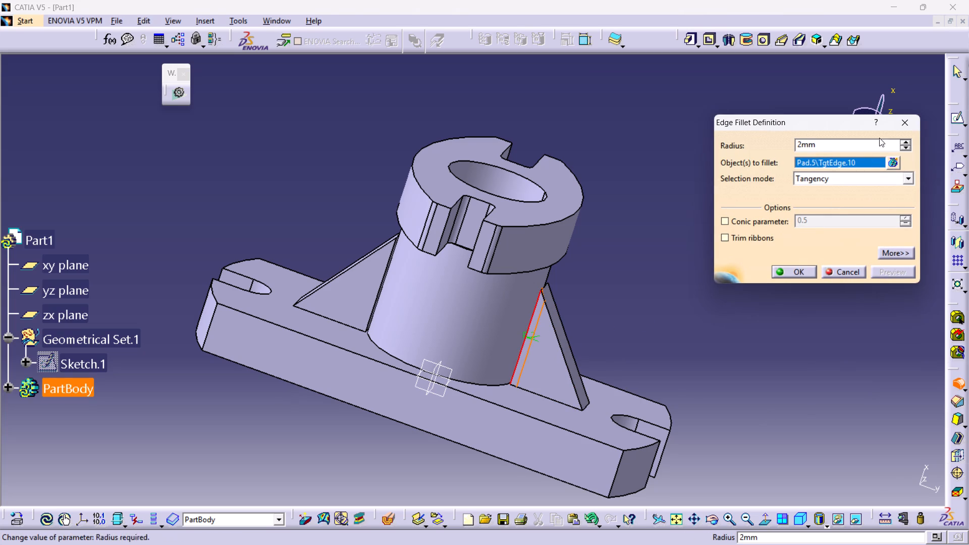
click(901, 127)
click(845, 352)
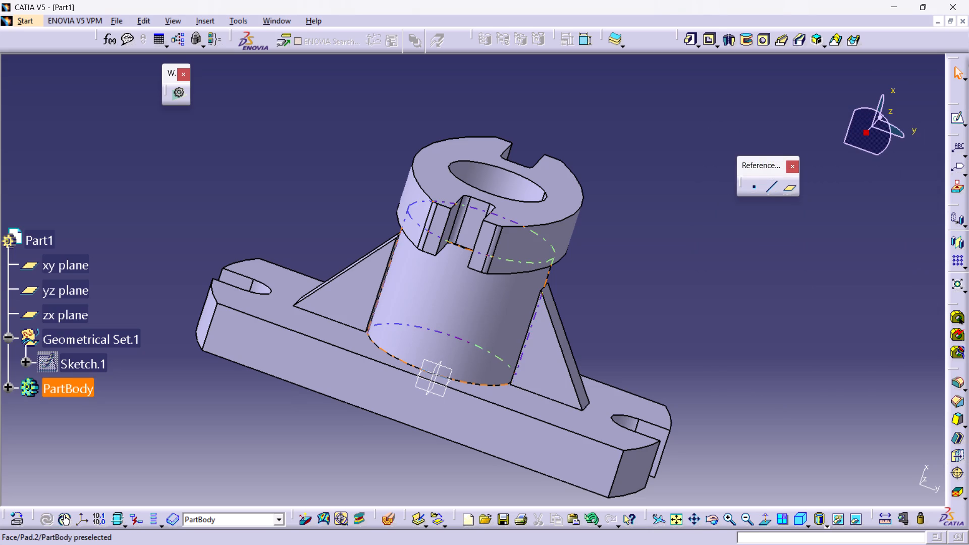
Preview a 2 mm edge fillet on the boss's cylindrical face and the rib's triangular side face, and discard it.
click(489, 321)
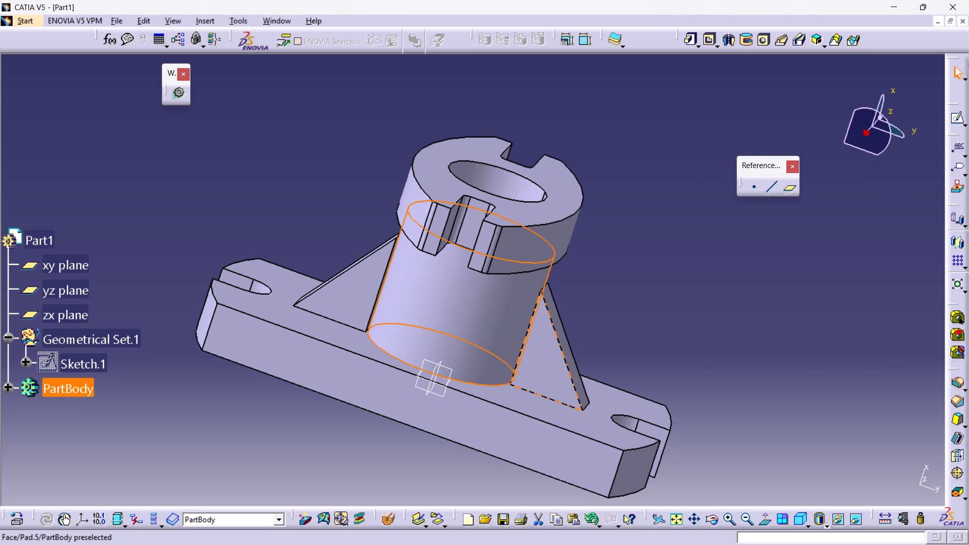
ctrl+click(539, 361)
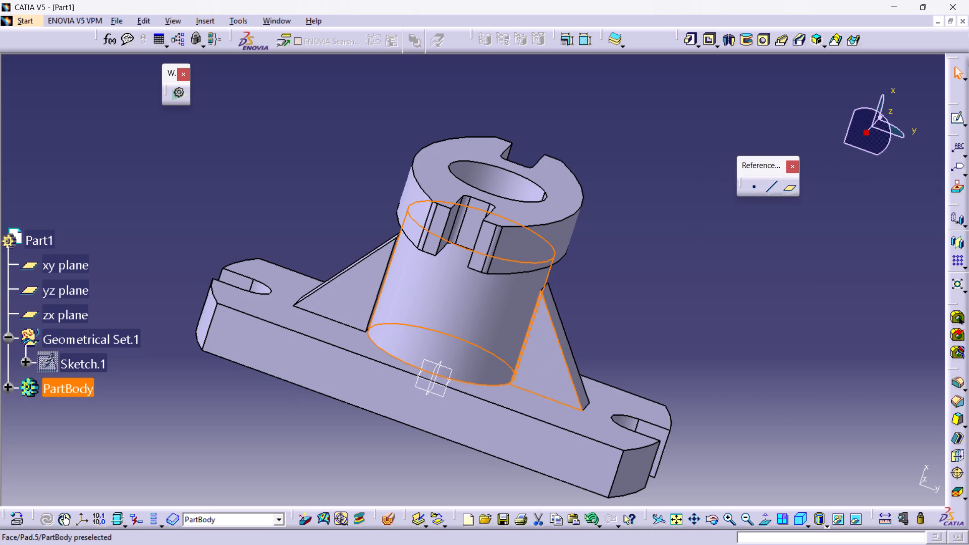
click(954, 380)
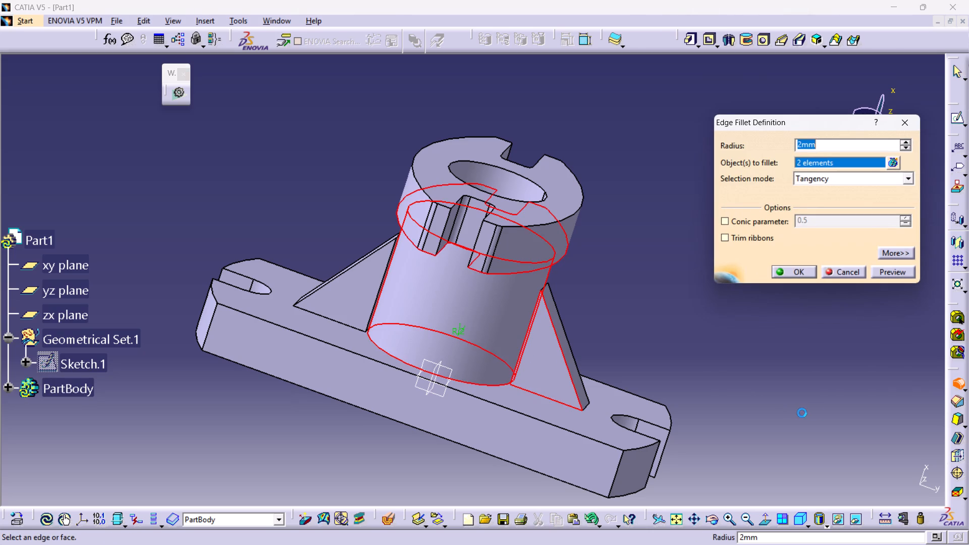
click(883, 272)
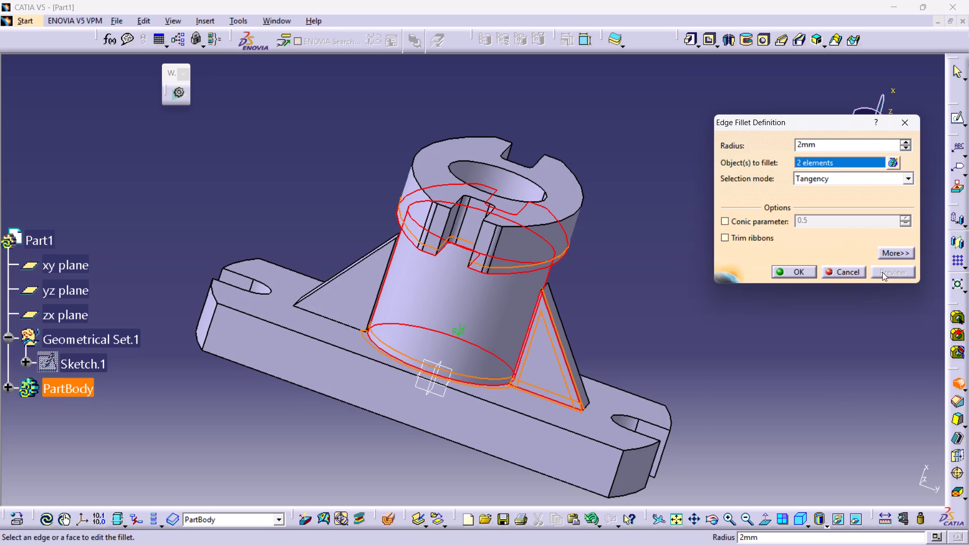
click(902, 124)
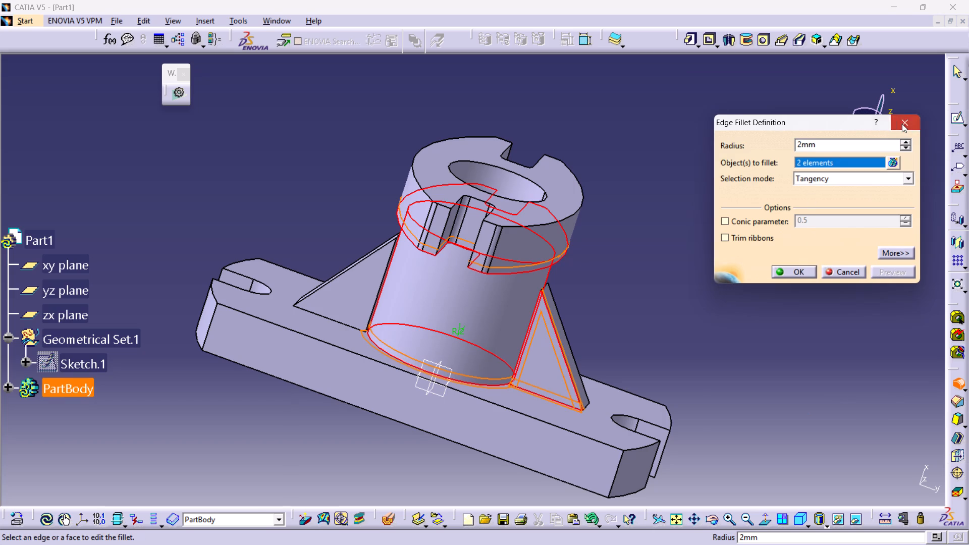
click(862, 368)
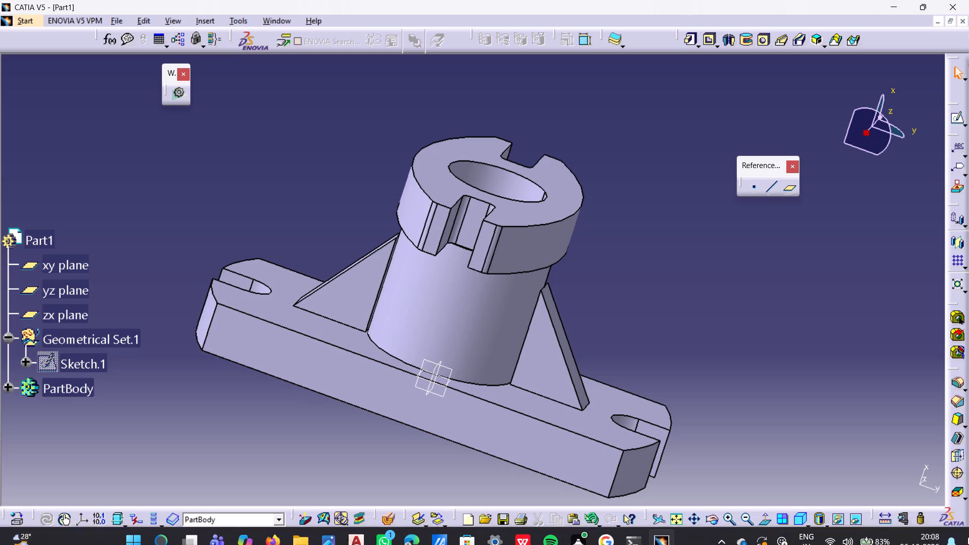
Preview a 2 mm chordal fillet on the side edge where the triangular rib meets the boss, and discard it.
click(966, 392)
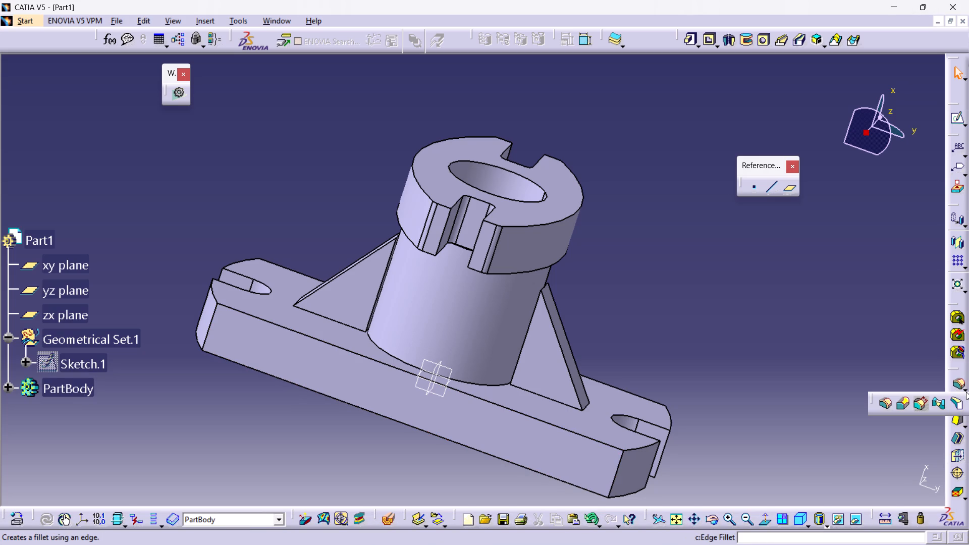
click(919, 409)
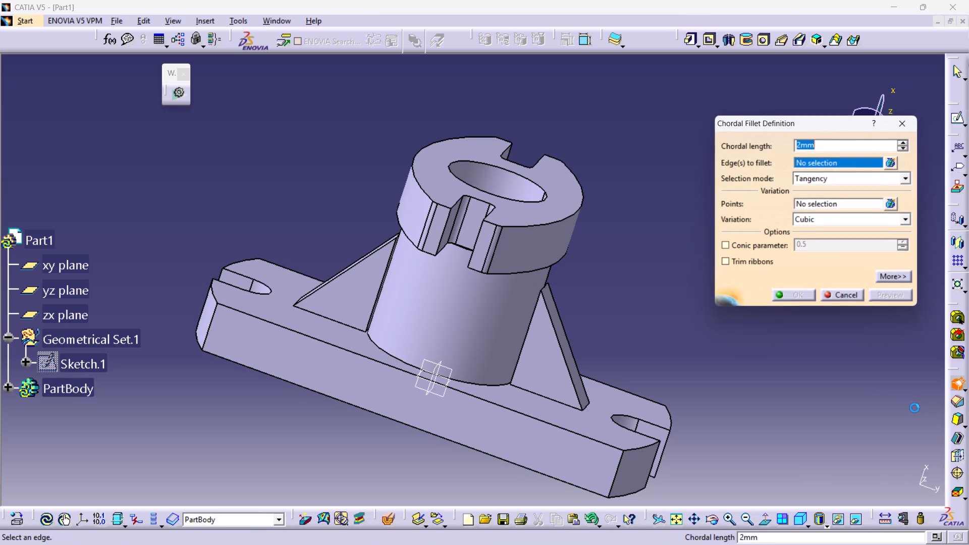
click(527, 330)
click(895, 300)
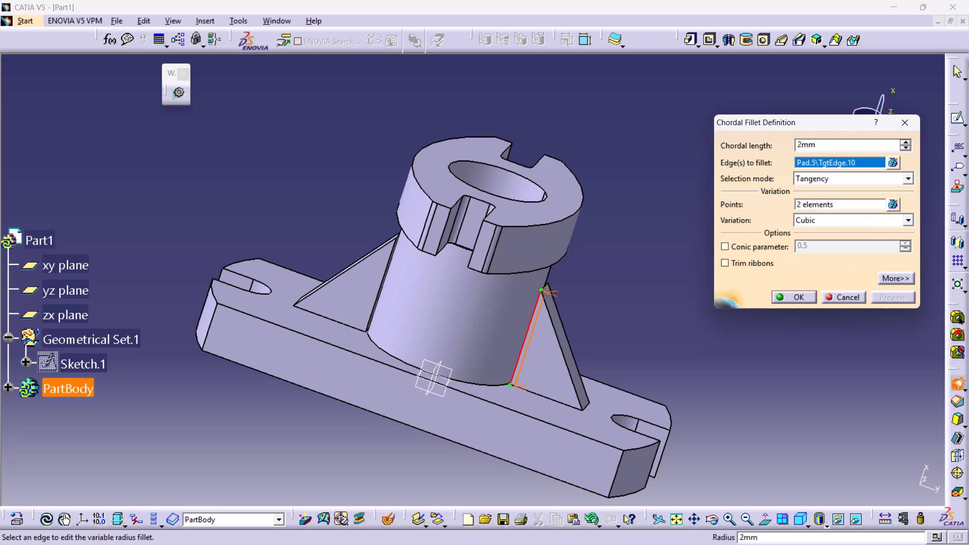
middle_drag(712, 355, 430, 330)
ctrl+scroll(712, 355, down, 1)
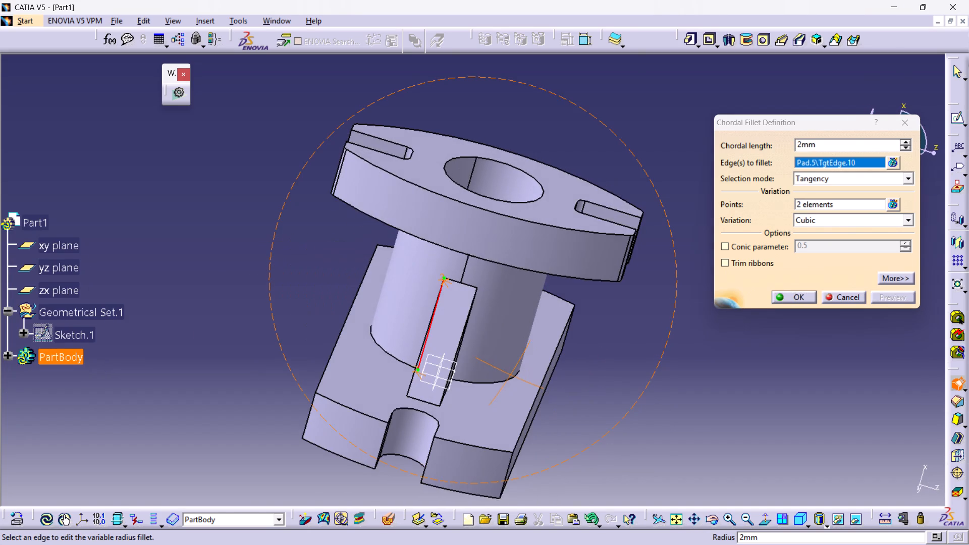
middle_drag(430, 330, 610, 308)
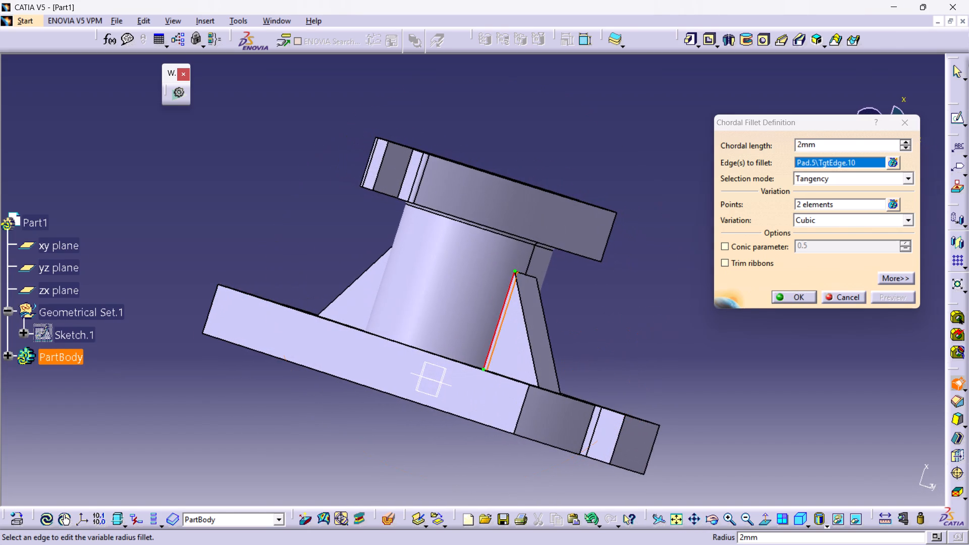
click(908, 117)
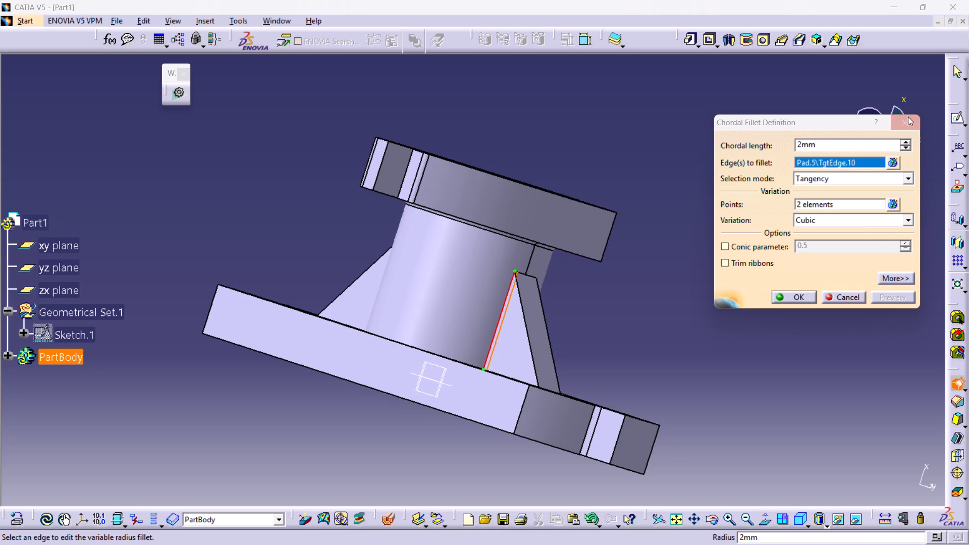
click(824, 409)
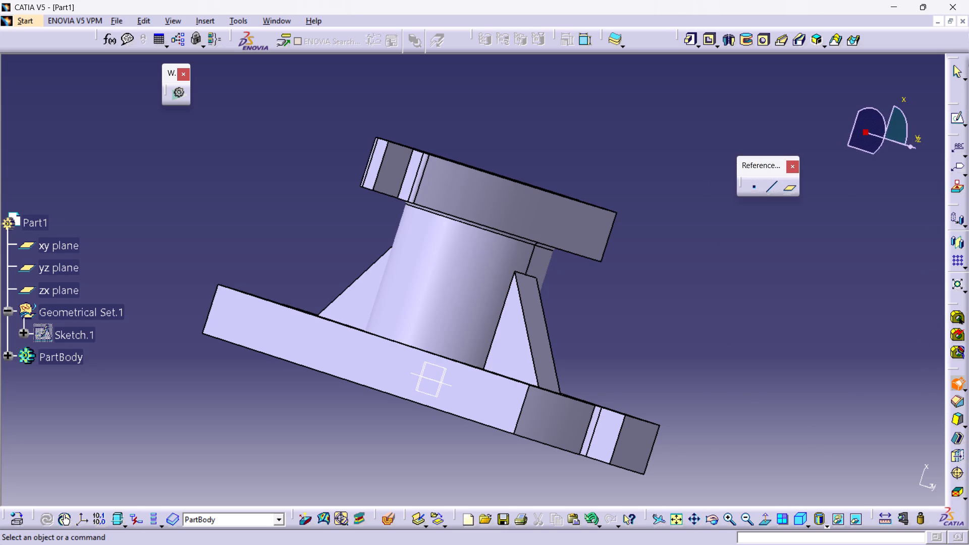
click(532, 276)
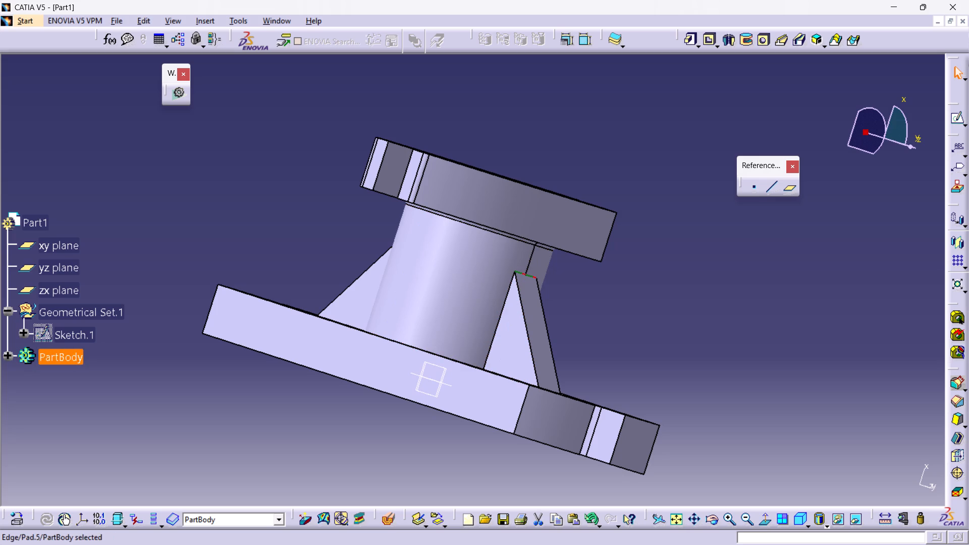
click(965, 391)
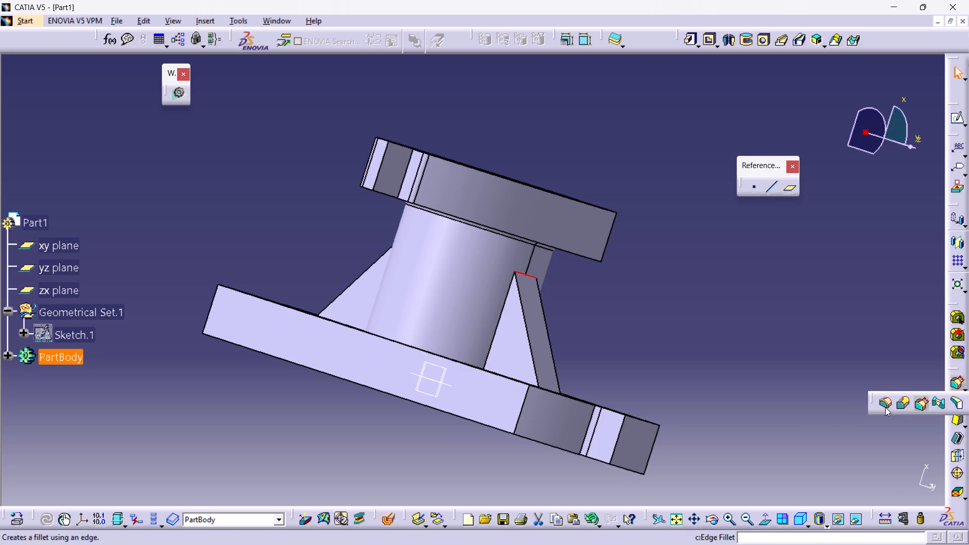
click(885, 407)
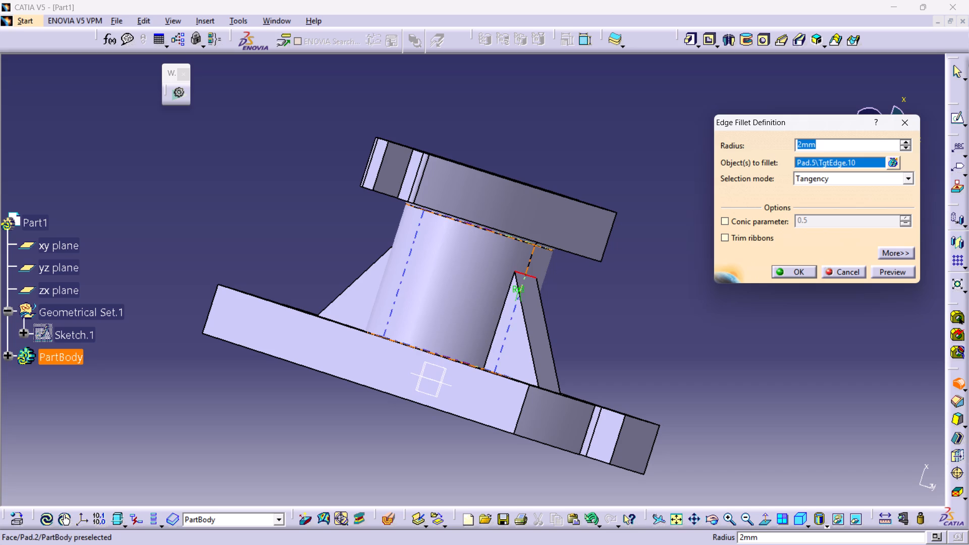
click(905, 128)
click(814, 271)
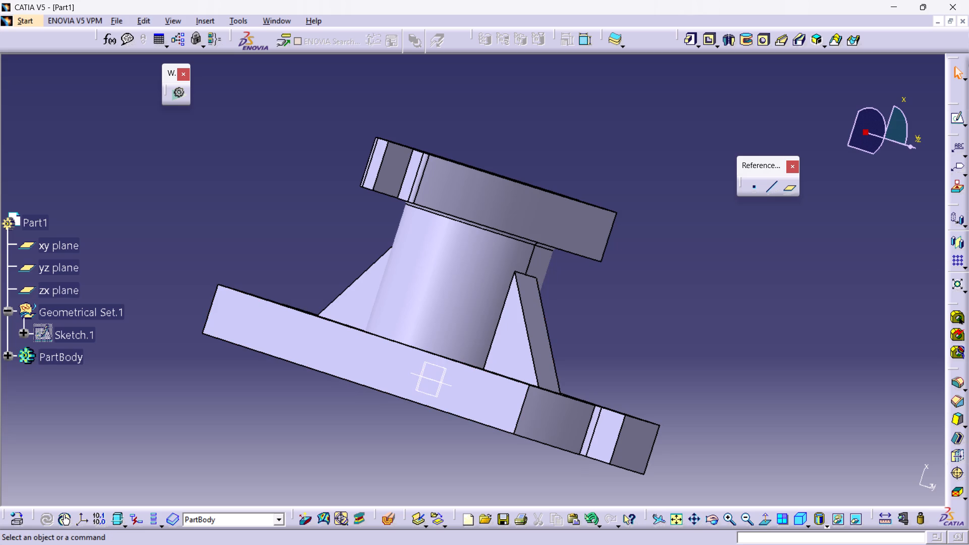
Examine up close how both triangular ribs meet the boss's cylindrical face.
ctrl+middle_drag(308, 389, 491, 403)
middle_drag(270, 433, 400, 464)
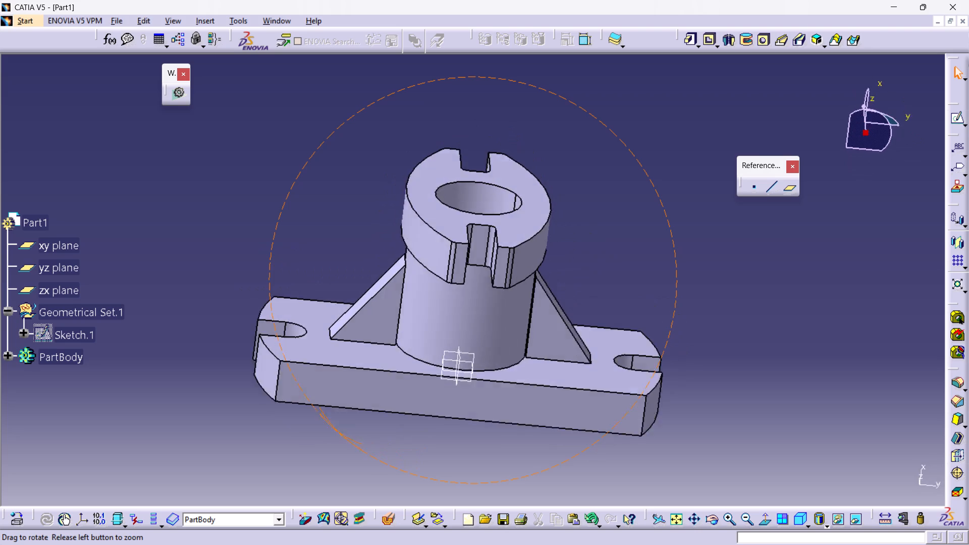
middle_drag(400, 464, 473, 435)
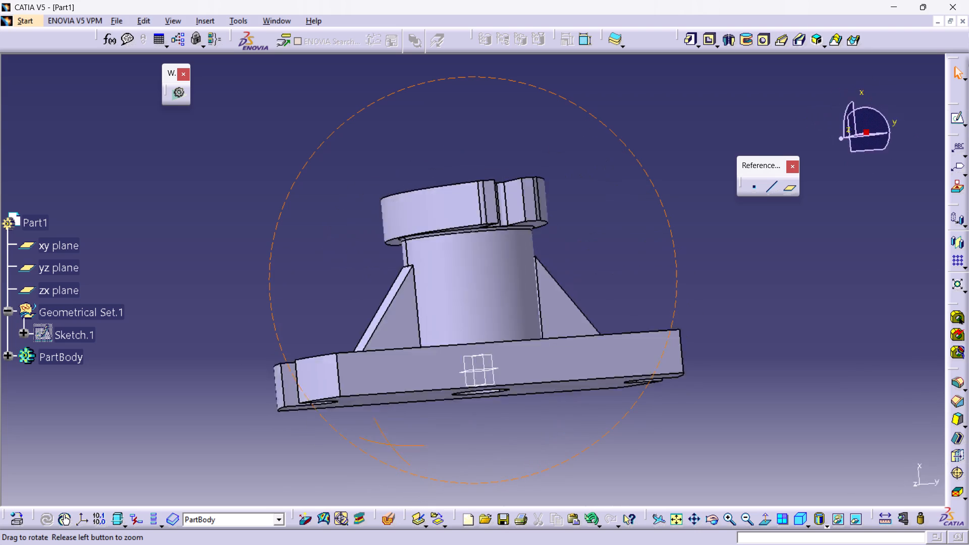
middle_drag(473, 435, 403, 452)
ctrl+middle_drag(376, 371, 169, 230)
middle_drag(168, 230, 282, 246)
ctrl+middle_drag(282, 246, 230, 235)
middle_drag(490, 302, 459, 297)
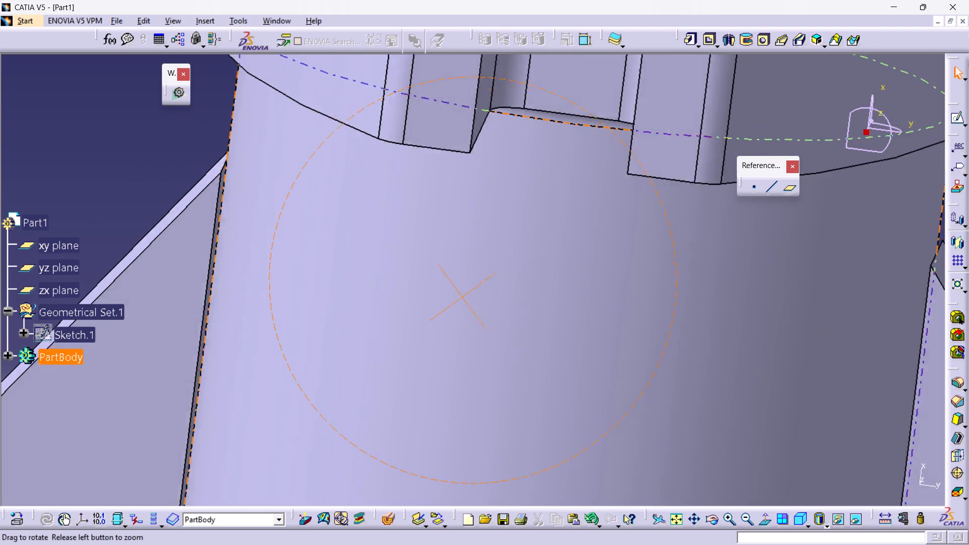
middle_drag(459, 297, 571, 292)
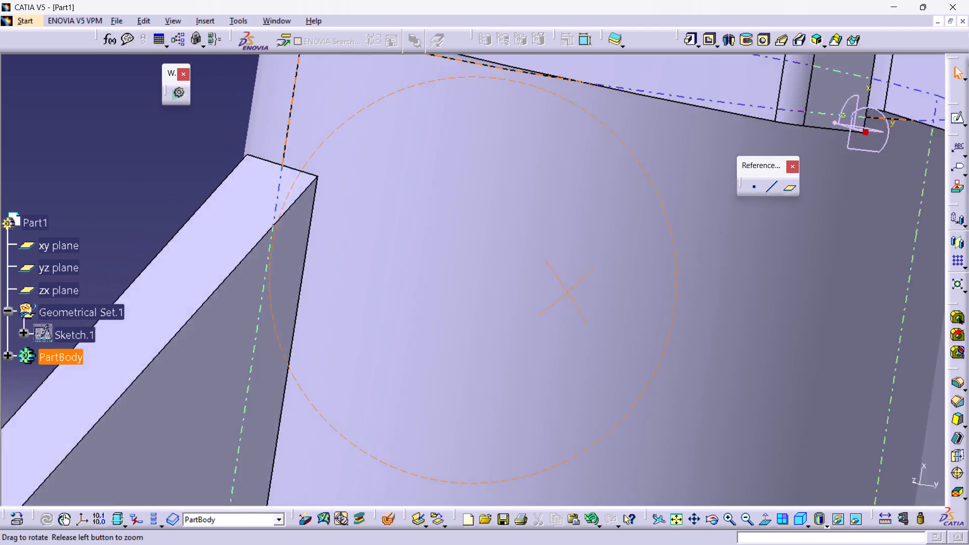
middle_drag(571, 292, 968, 297)
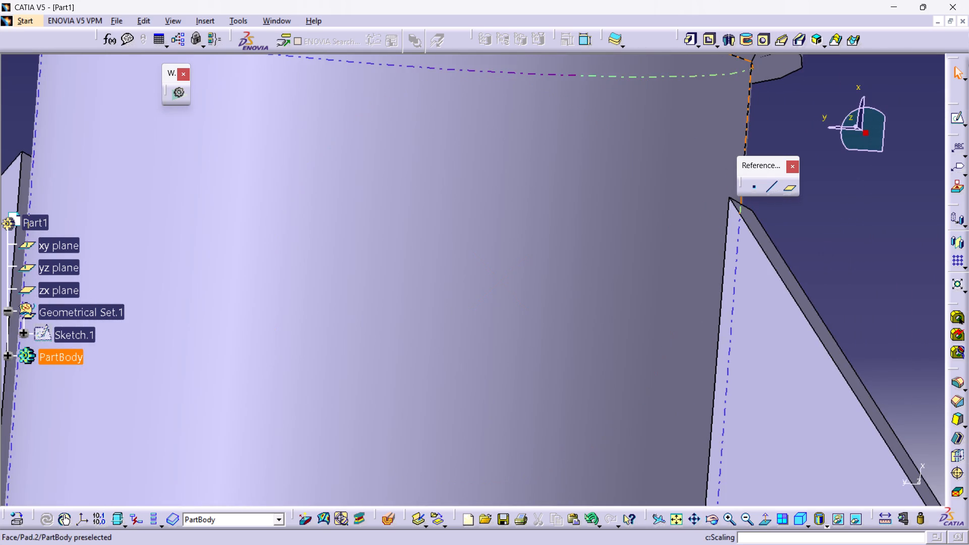
middle_drag(499, 316, 537, 338)
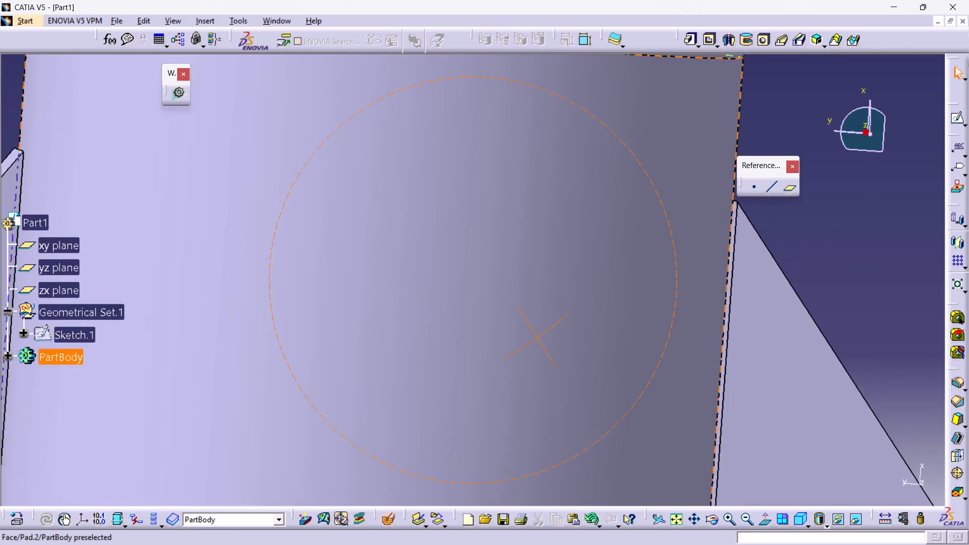
middle_drag(537, 338, 558, 355)
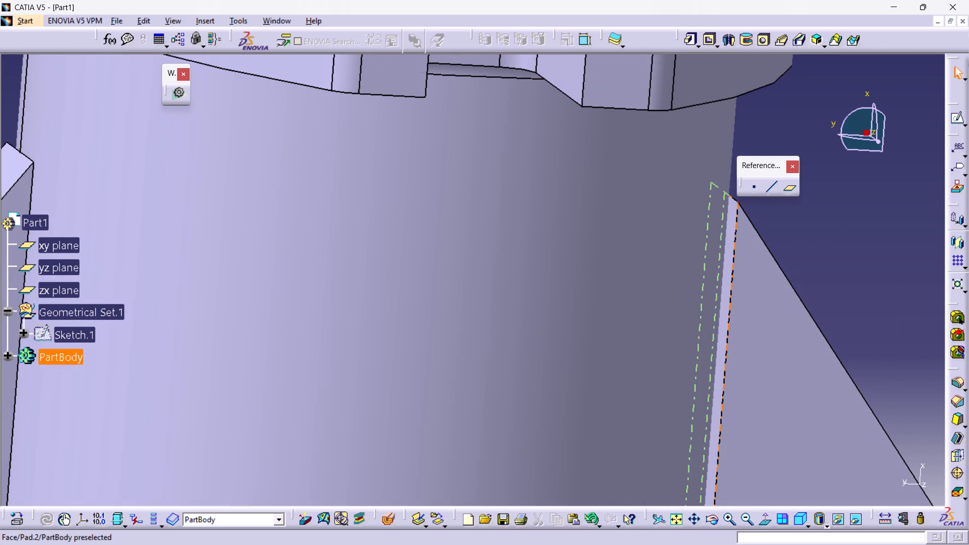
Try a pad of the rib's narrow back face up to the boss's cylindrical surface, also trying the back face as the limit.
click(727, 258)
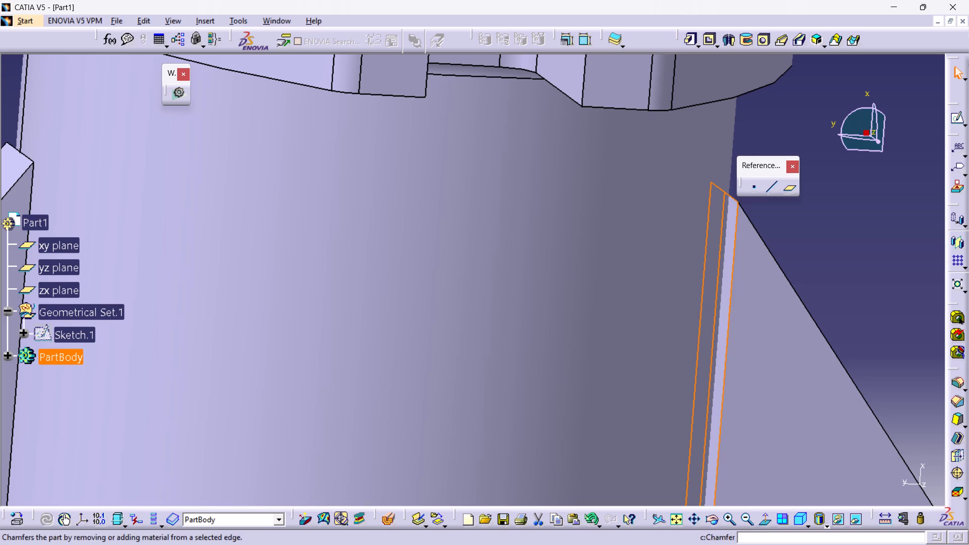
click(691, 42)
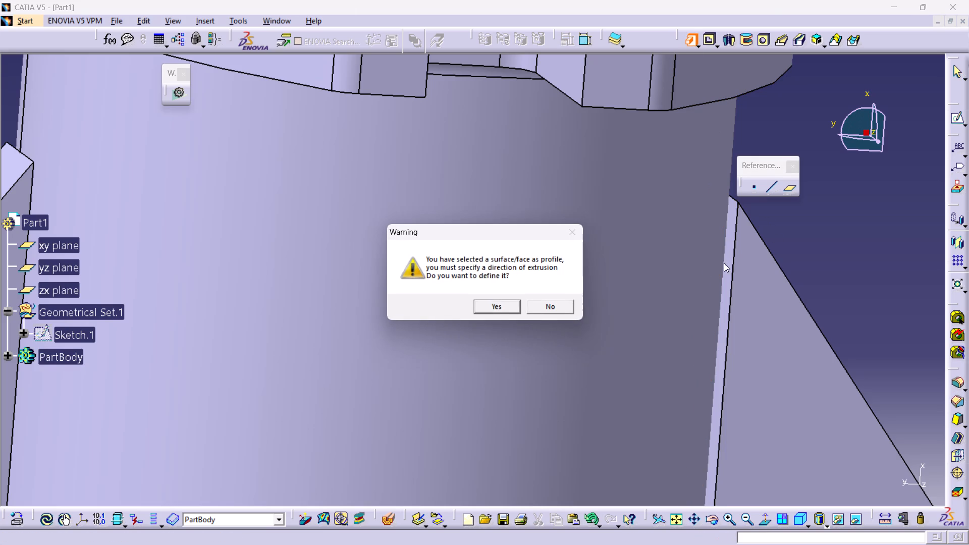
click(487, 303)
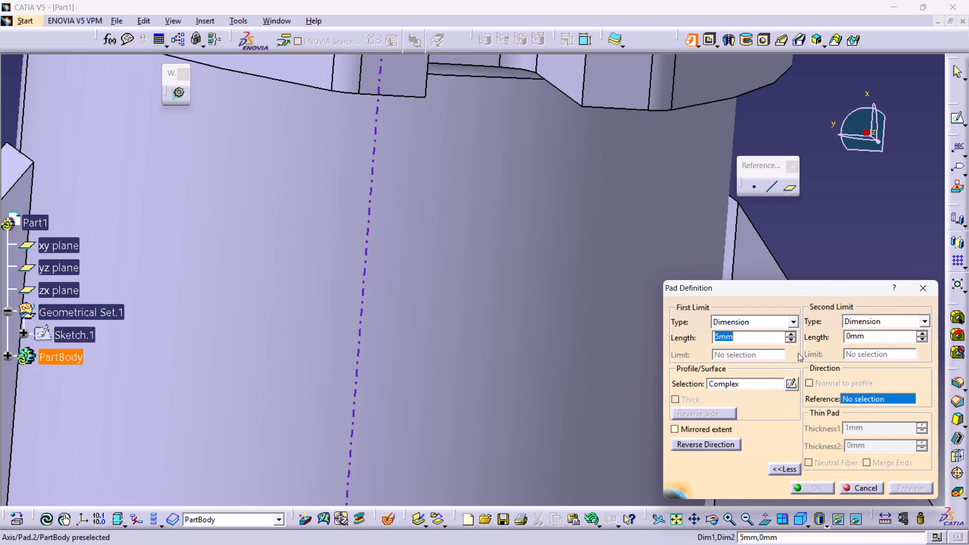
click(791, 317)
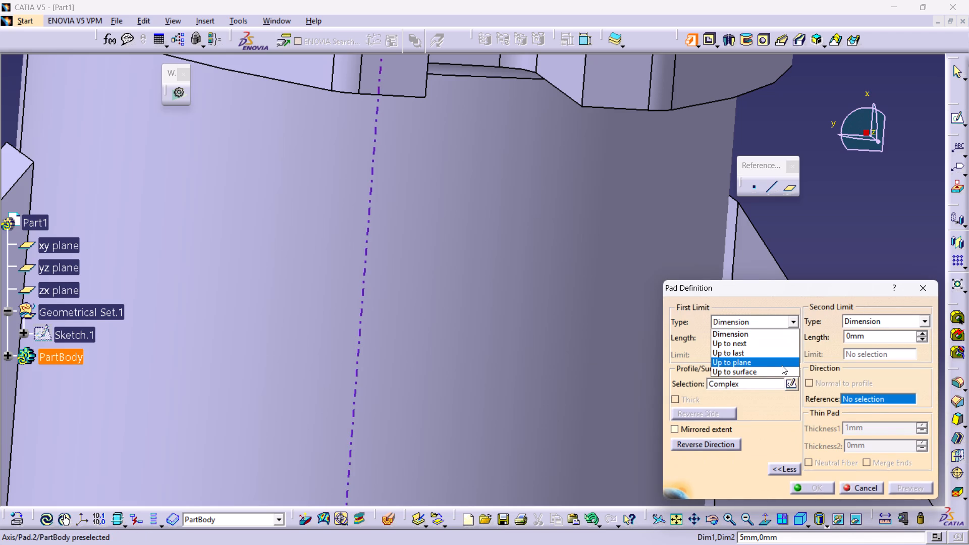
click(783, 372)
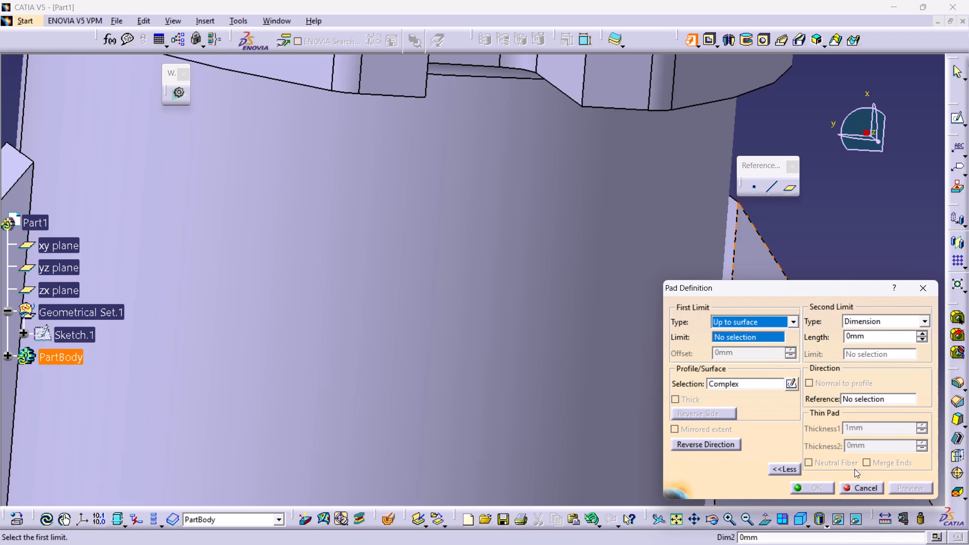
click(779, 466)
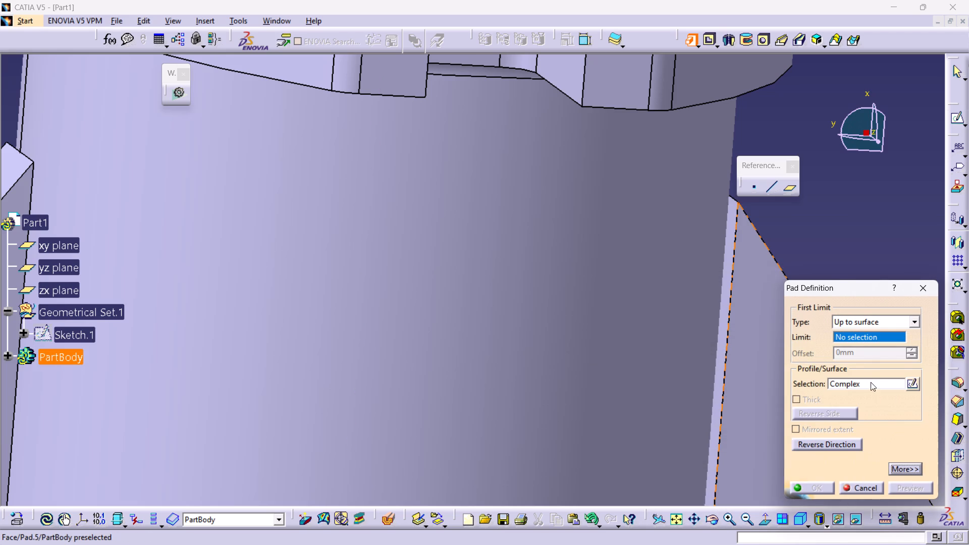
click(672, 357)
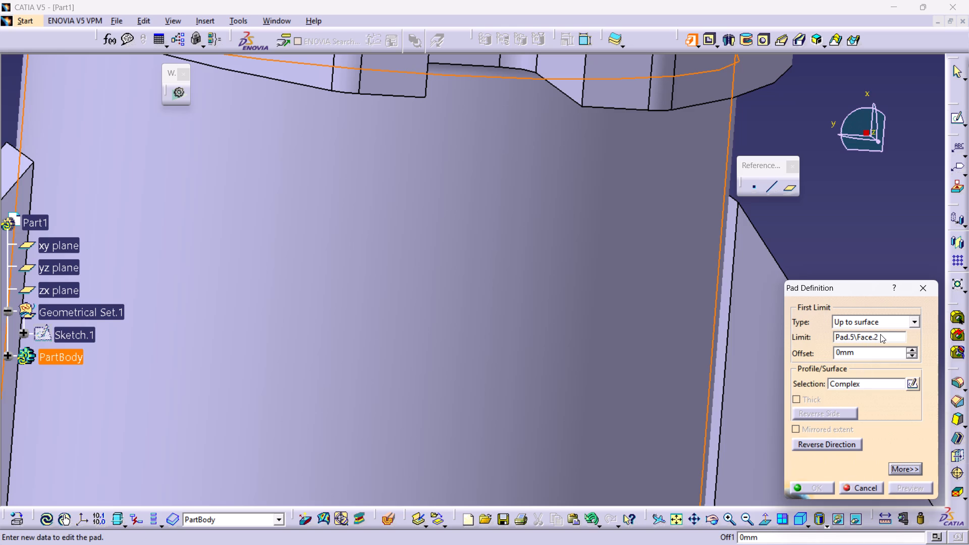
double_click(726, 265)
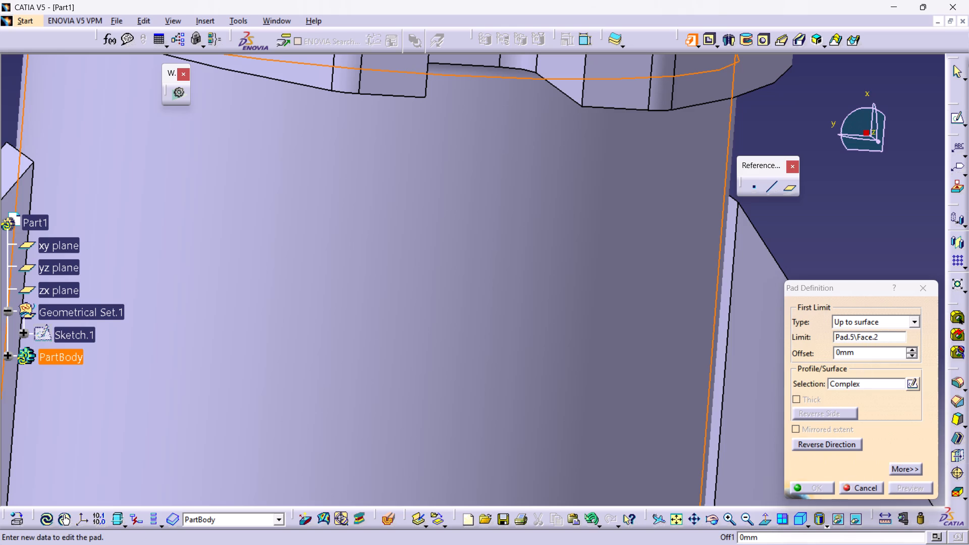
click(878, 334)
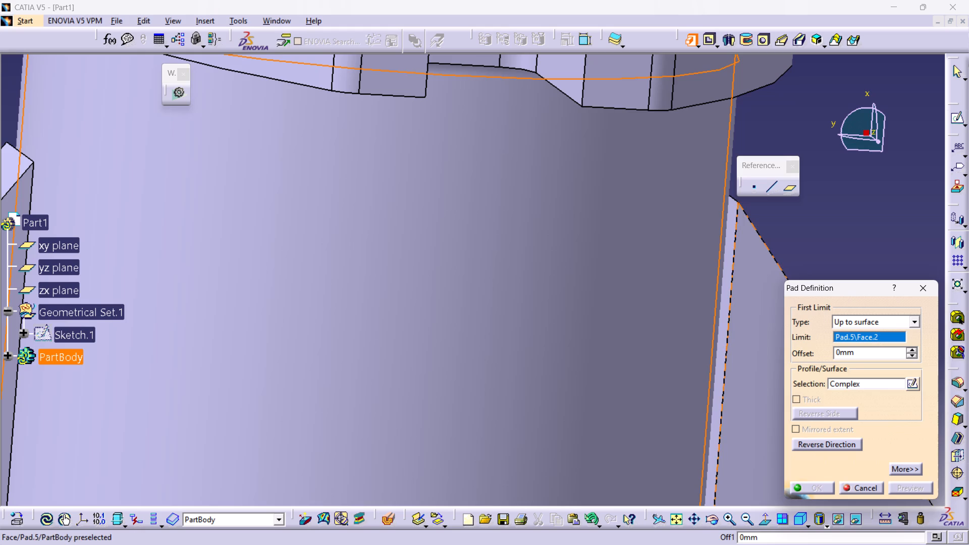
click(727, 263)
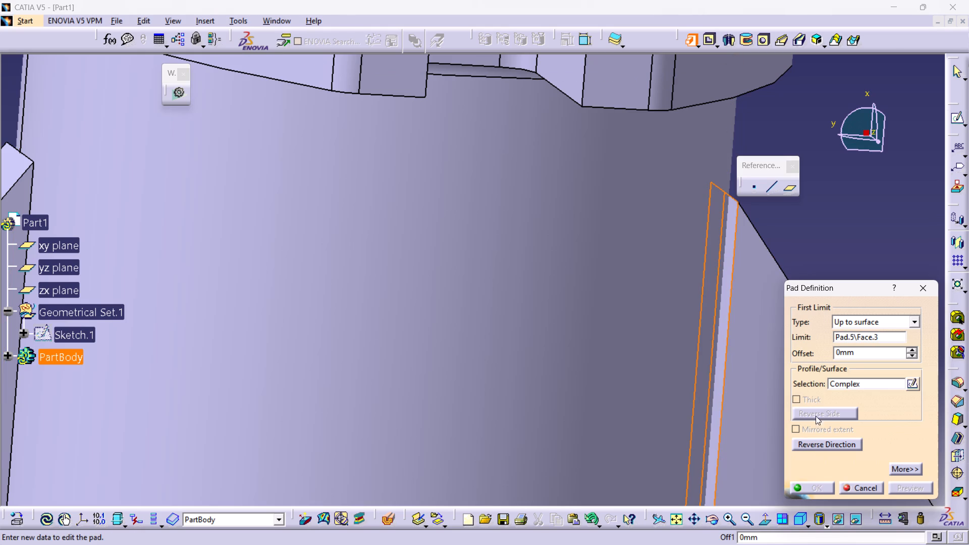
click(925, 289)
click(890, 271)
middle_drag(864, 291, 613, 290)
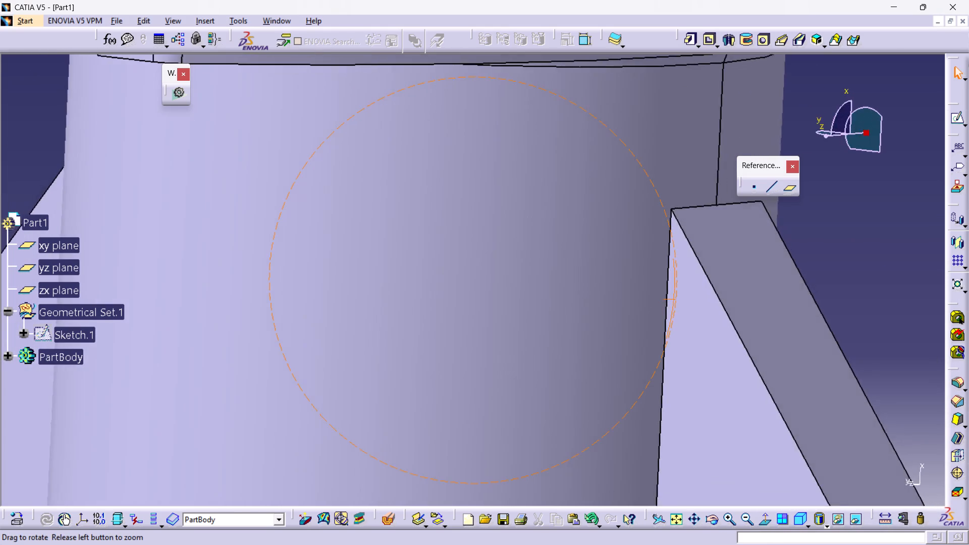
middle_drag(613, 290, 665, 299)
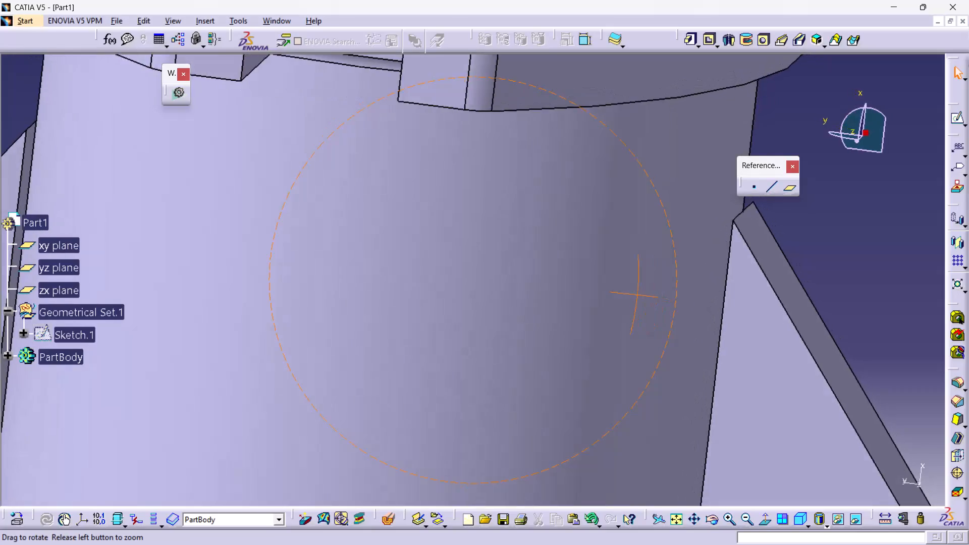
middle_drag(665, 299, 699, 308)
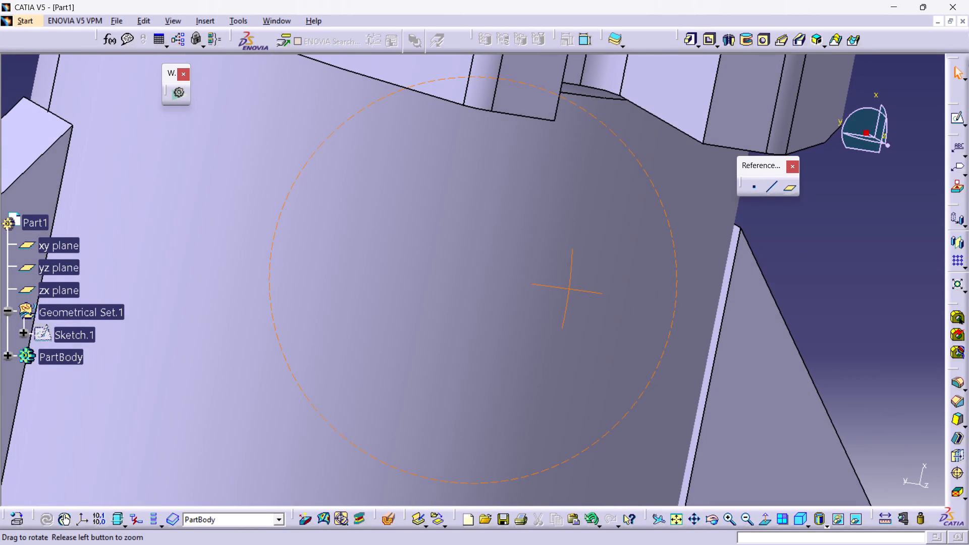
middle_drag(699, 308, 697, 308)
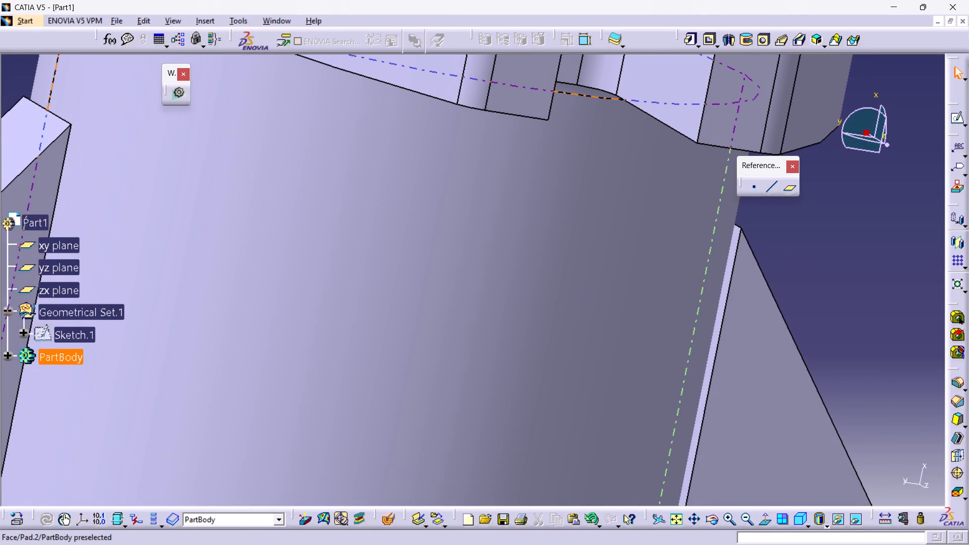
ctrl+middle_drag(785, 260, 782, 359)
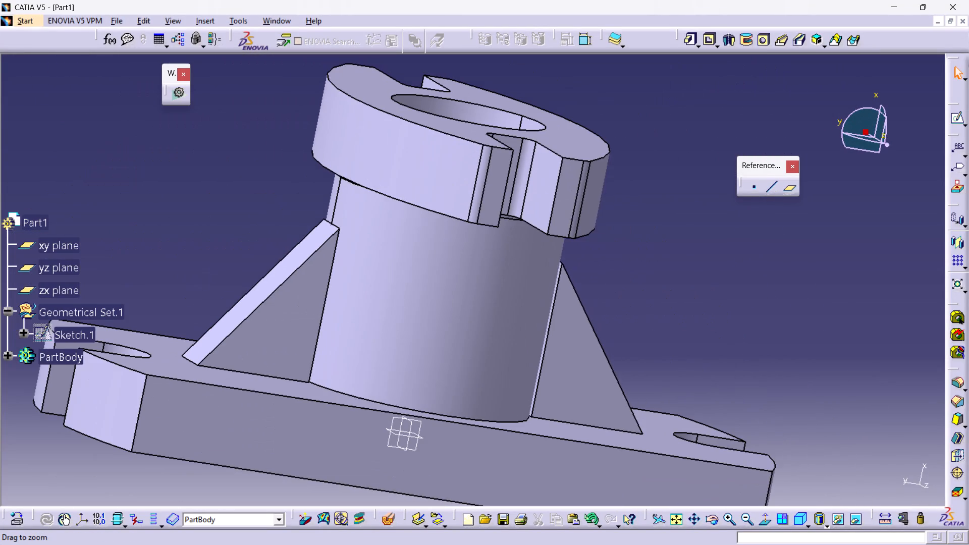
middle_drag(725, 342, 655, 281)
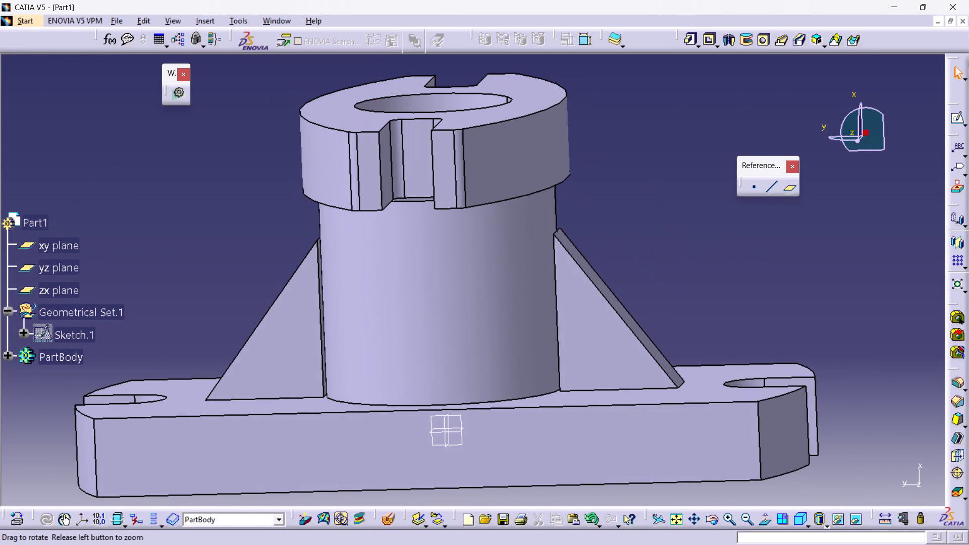
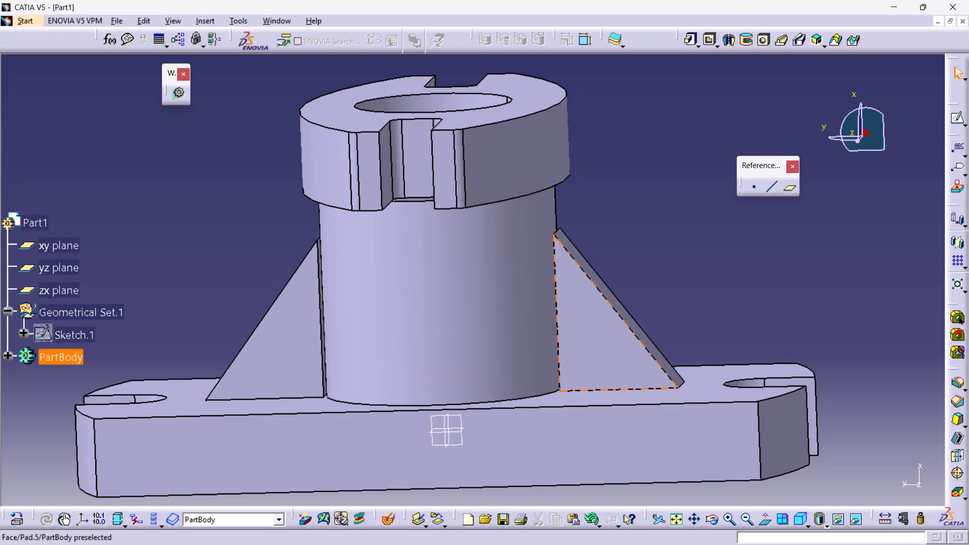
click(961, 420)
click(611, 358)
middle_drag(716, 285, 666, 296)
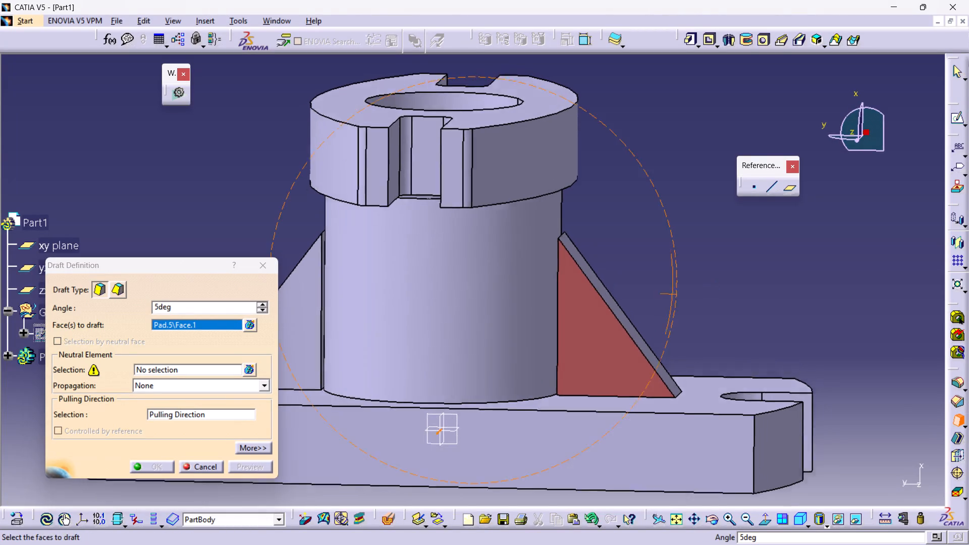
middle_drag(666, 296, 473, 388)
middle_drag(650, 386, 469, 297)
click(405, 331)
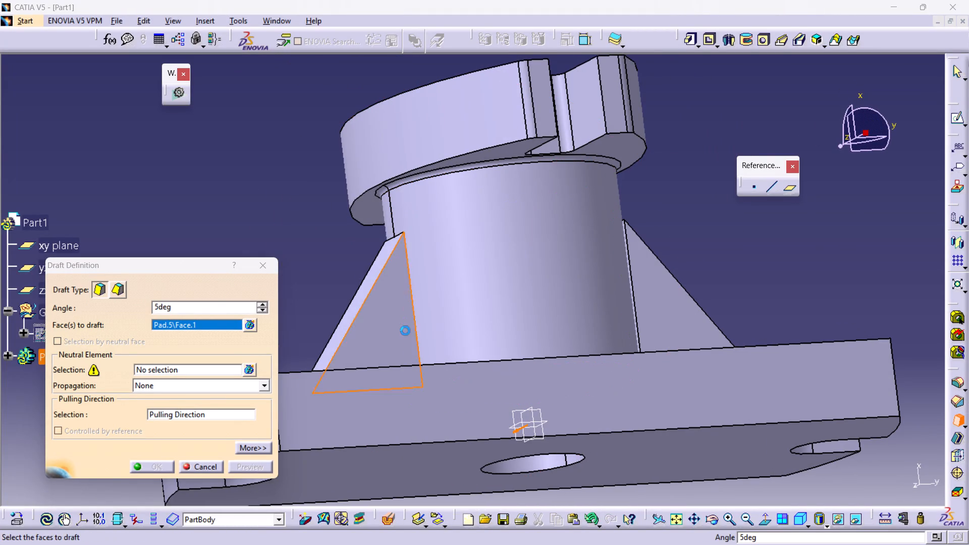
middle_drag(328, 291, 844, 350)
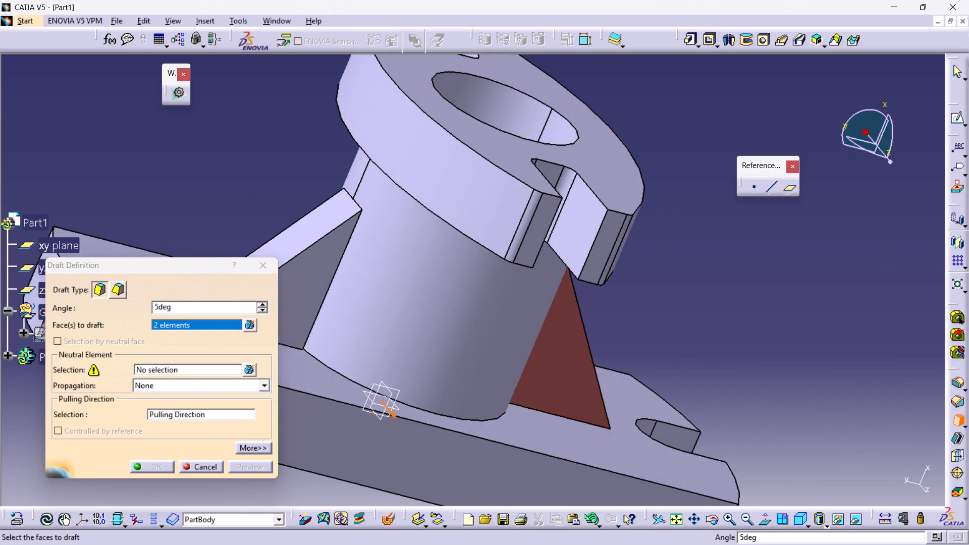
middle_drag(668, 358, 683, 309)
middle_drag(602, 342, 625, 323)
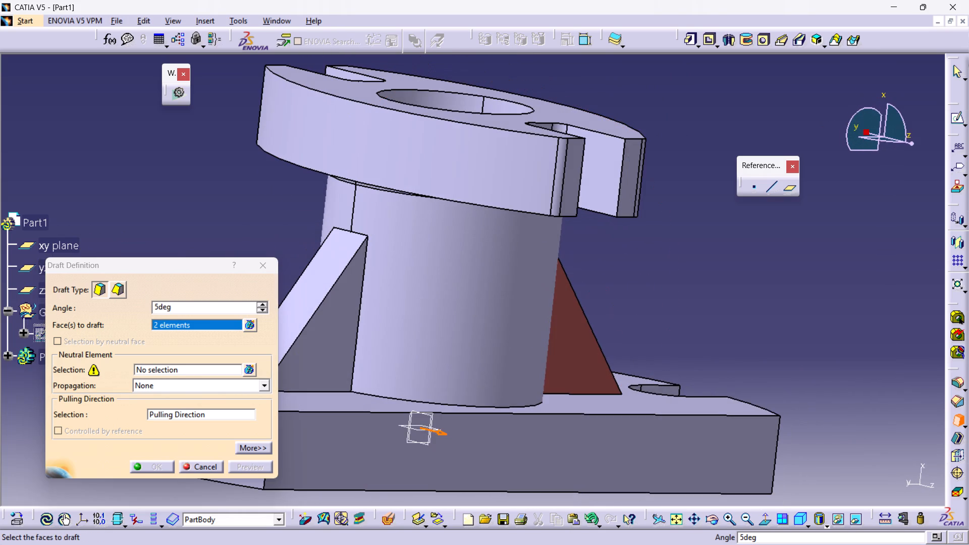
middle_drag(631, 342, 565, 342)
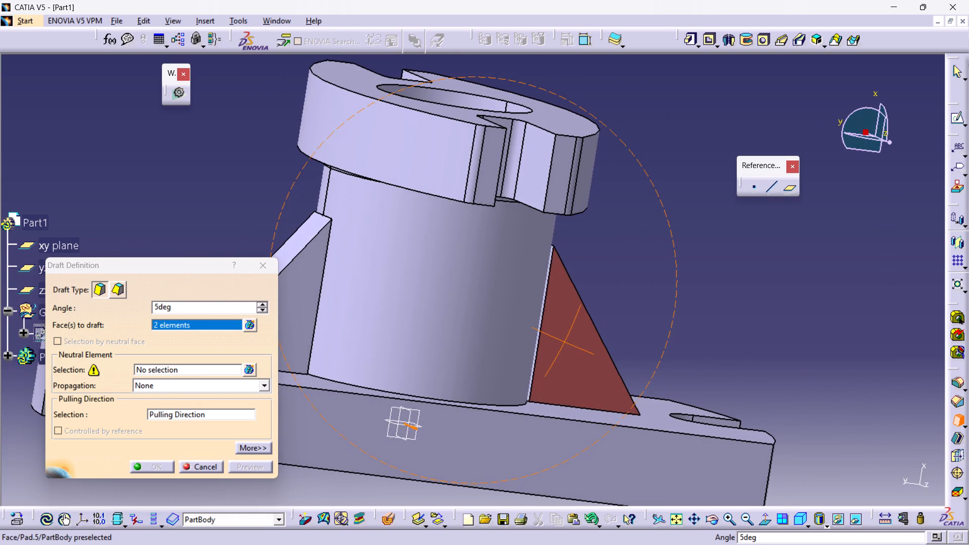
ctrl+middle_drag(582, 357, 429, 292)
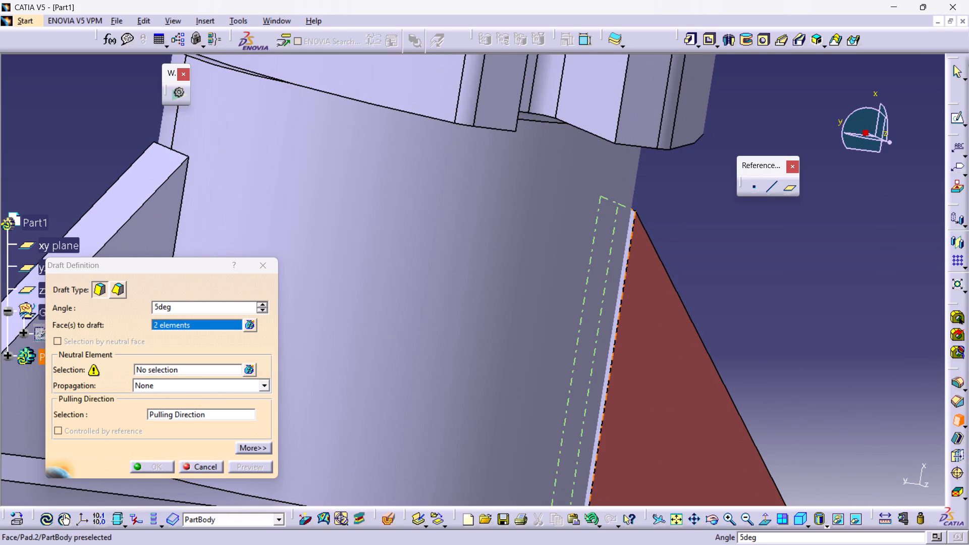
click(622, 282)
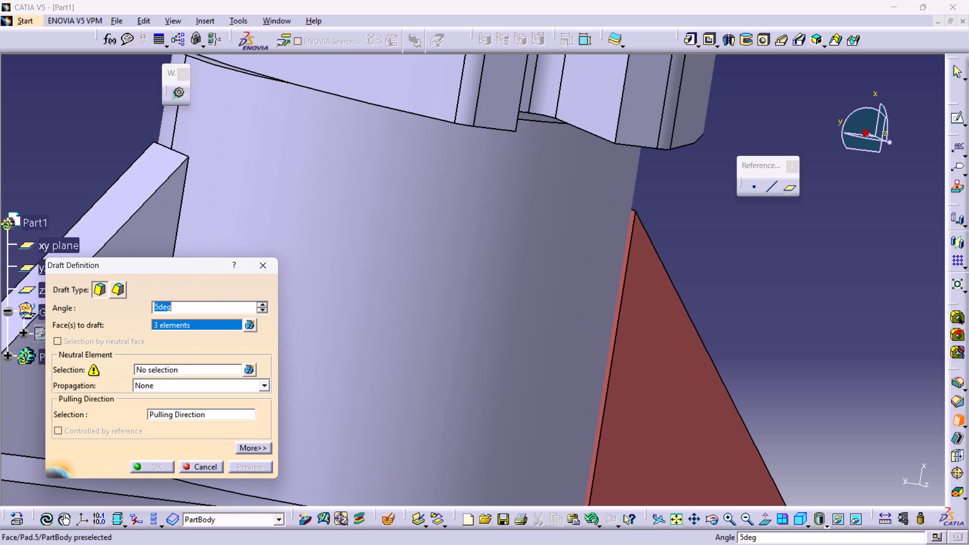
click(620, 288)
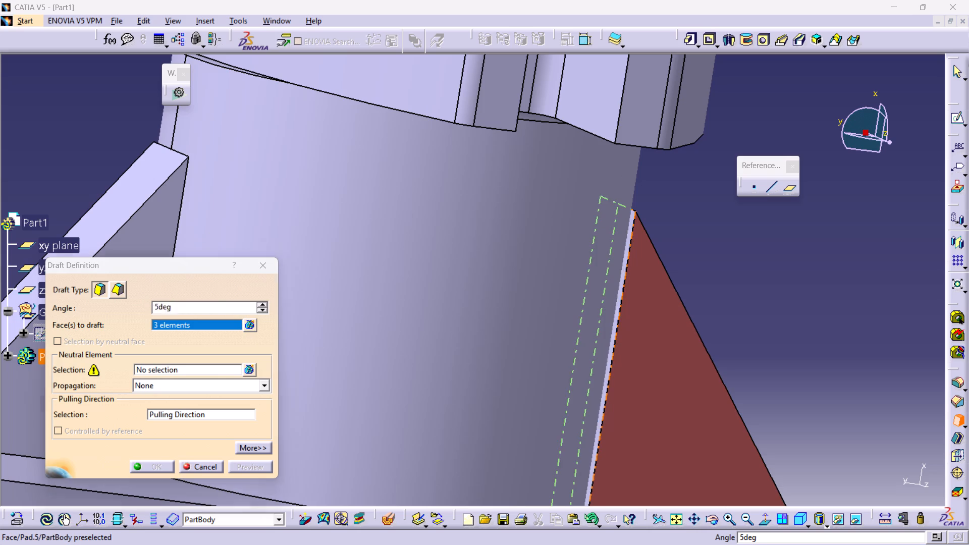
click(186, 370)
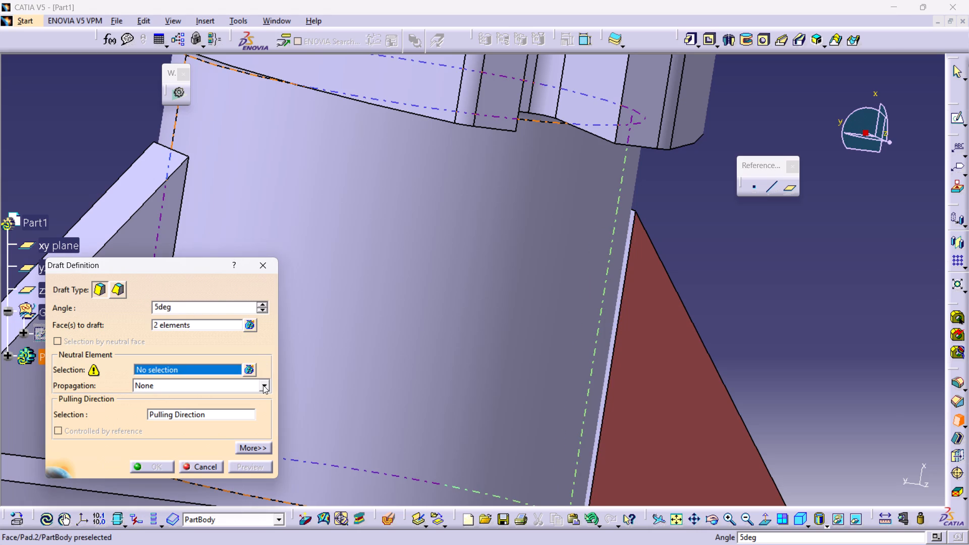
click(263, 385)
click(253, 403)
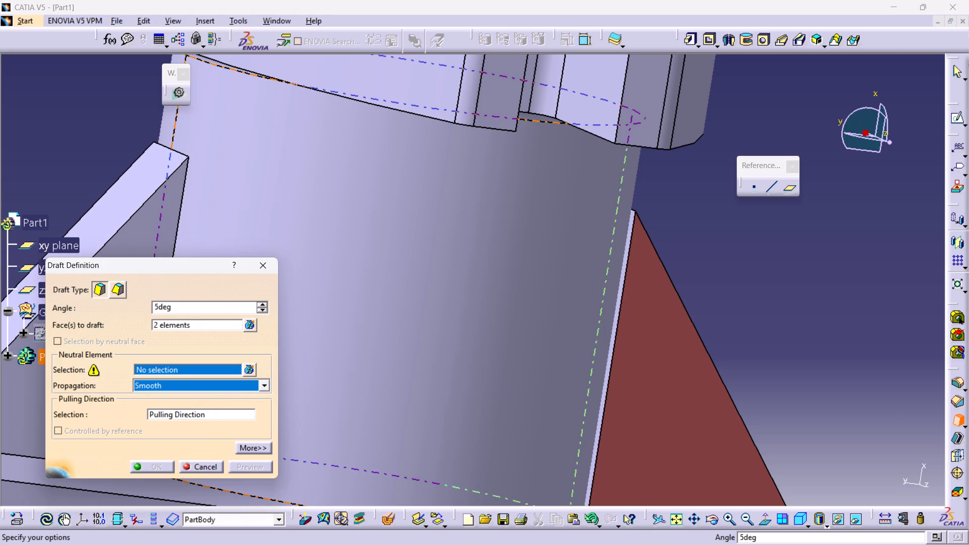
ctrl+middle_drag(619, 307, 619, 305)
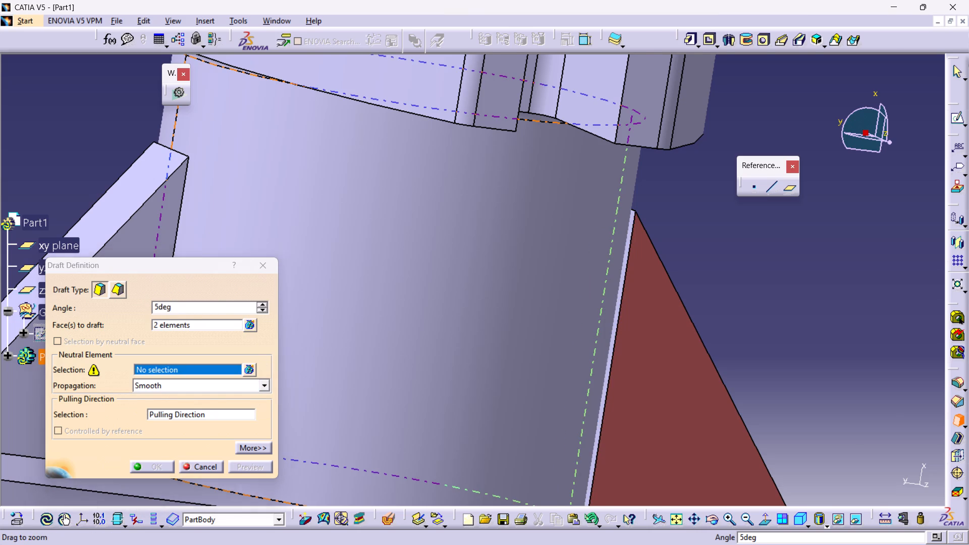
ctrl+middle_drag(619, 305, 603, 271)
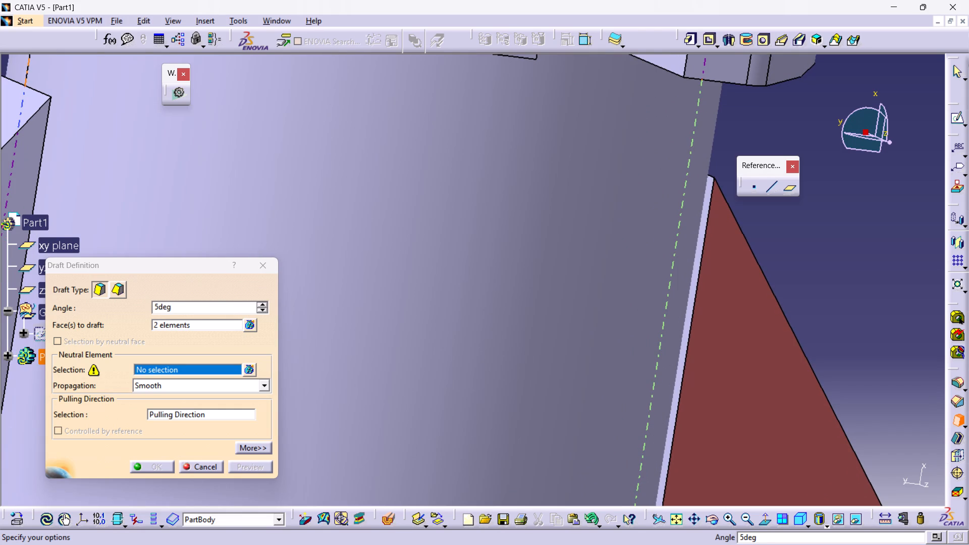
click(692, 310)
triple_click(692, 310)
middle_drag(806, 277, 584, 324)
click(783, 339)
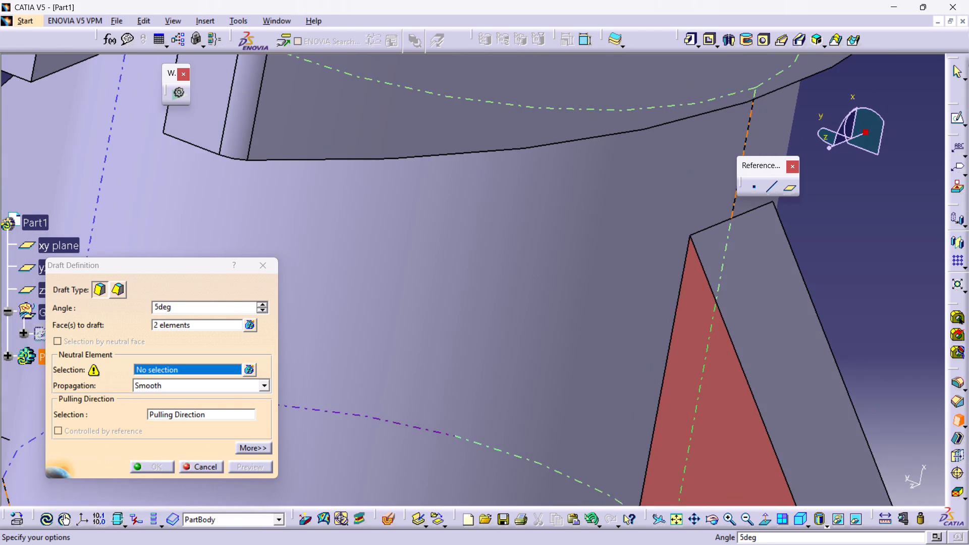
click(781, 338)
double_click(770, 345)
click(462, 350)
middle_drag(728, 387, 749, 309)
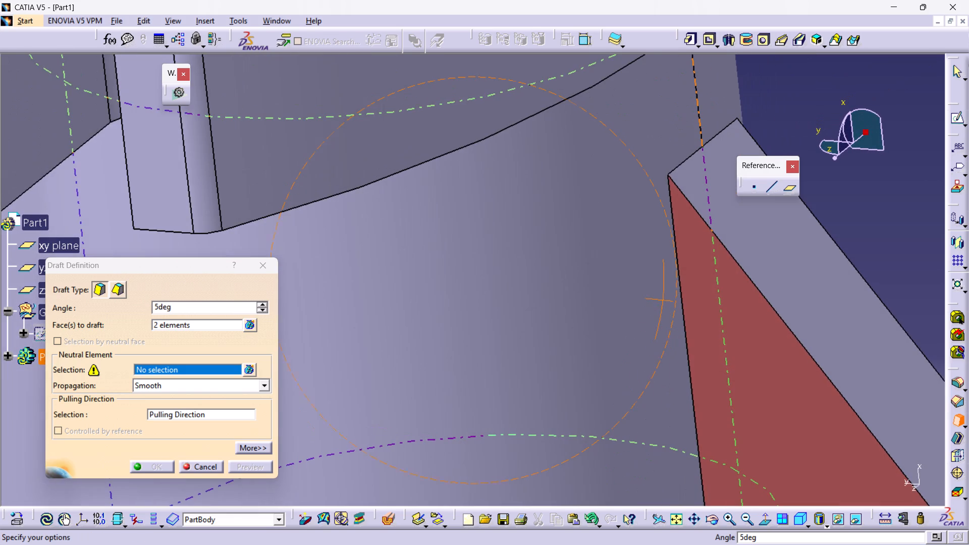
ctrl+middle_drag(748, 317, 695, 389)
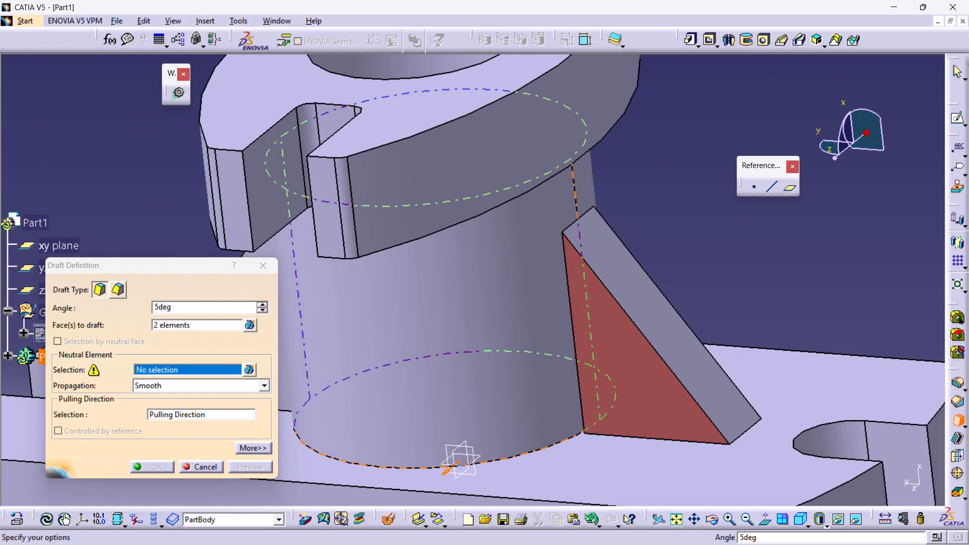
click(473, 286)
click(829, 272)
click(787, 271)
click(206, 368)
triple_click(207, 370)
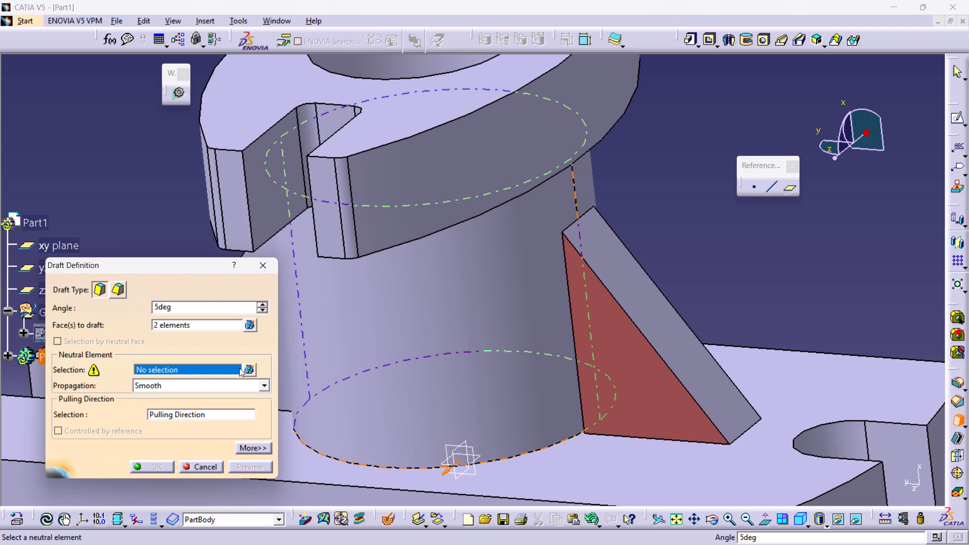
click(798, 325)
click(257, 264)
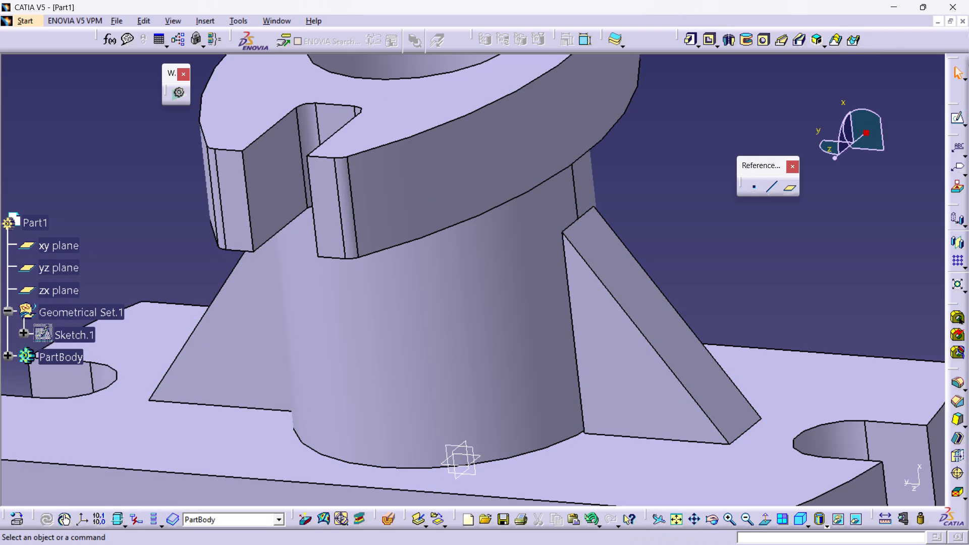
Start a draft on the triangular rib's narrow vertical face against the cylinder, with neutral element propagation set to Smooth.
click(959, 421)
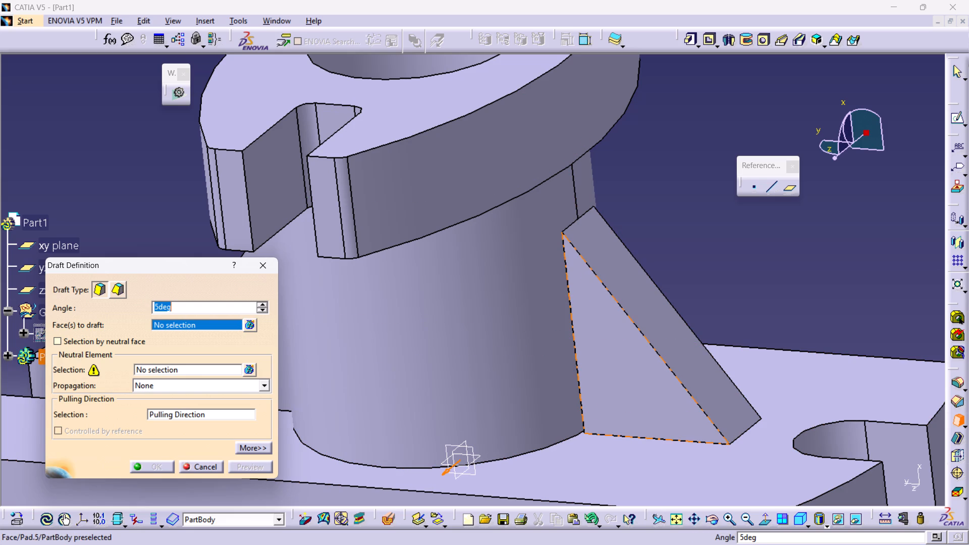
middle_drag(508, 339, 627, 319)
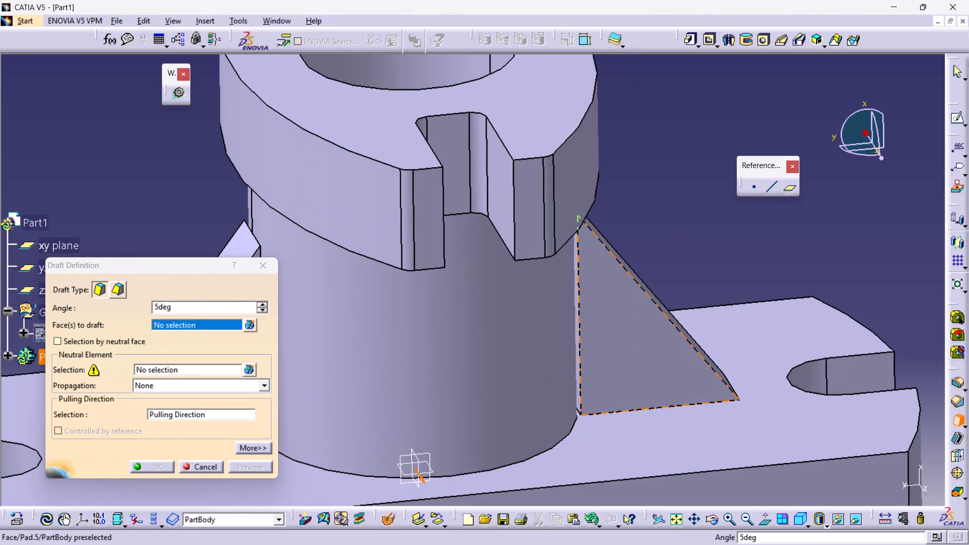
ctrl+middle_drag(605, 320, 566, 262)
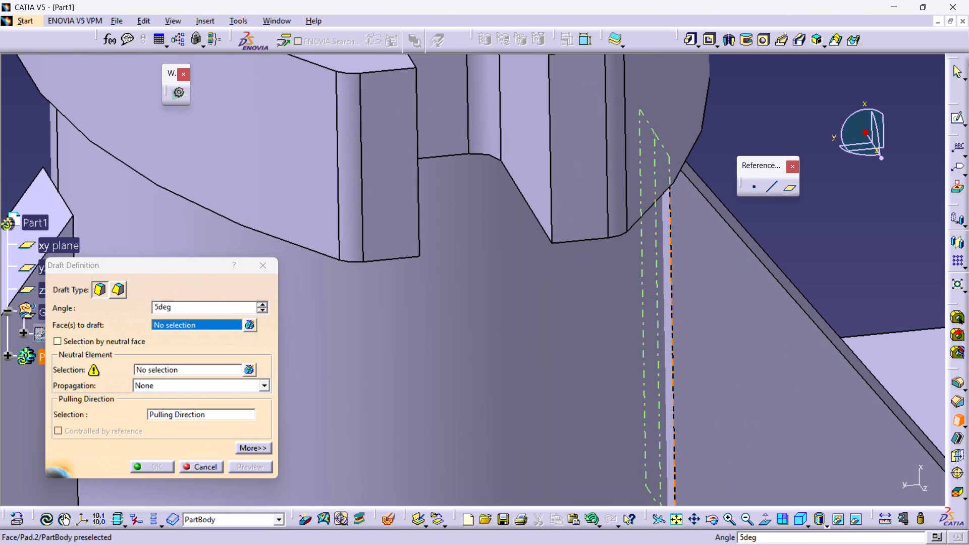
click(666, 259)
click(245, 388)
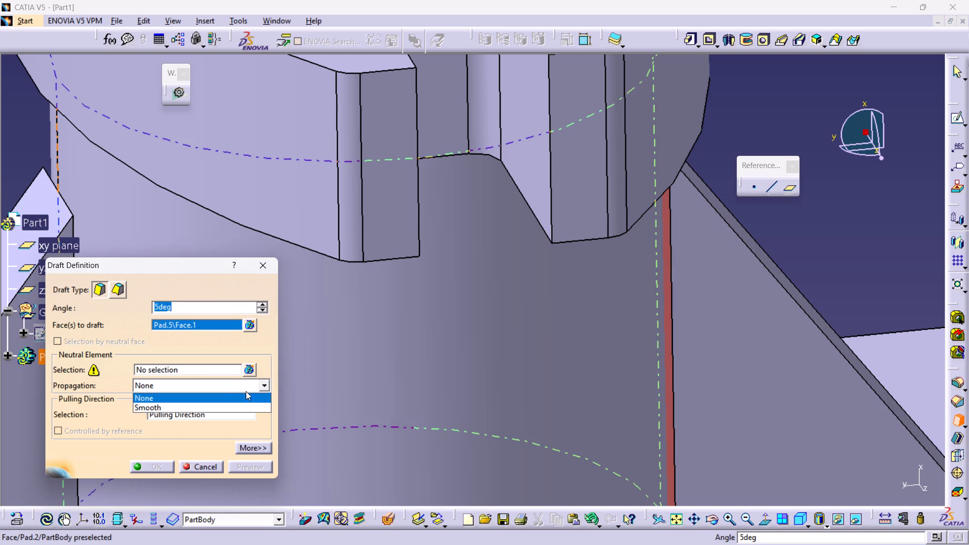
click(243, 403)
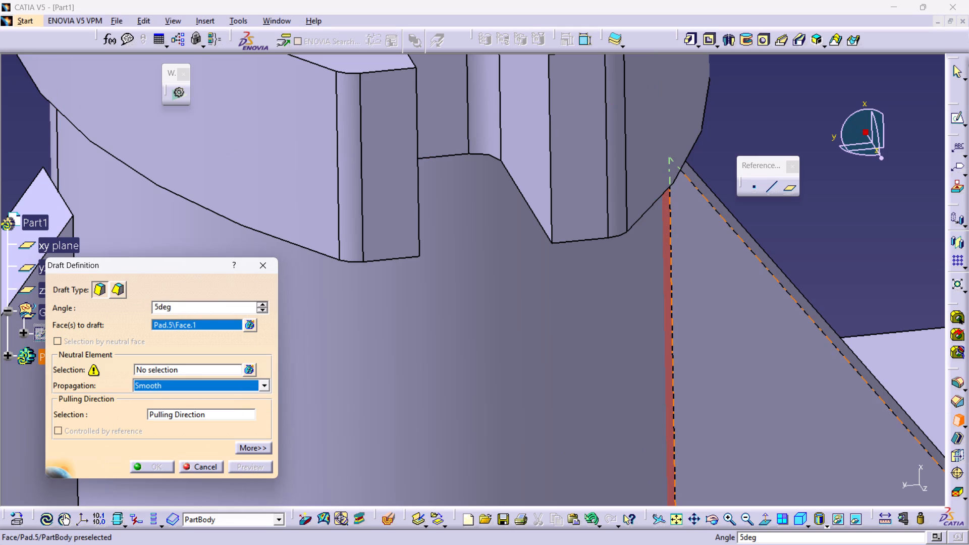
double_click(732, 362)
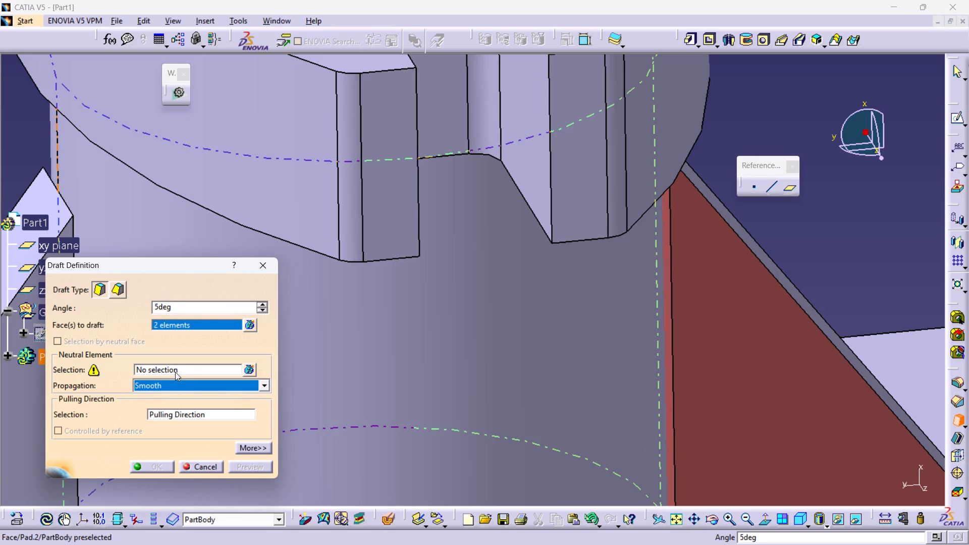
click(732, 366)
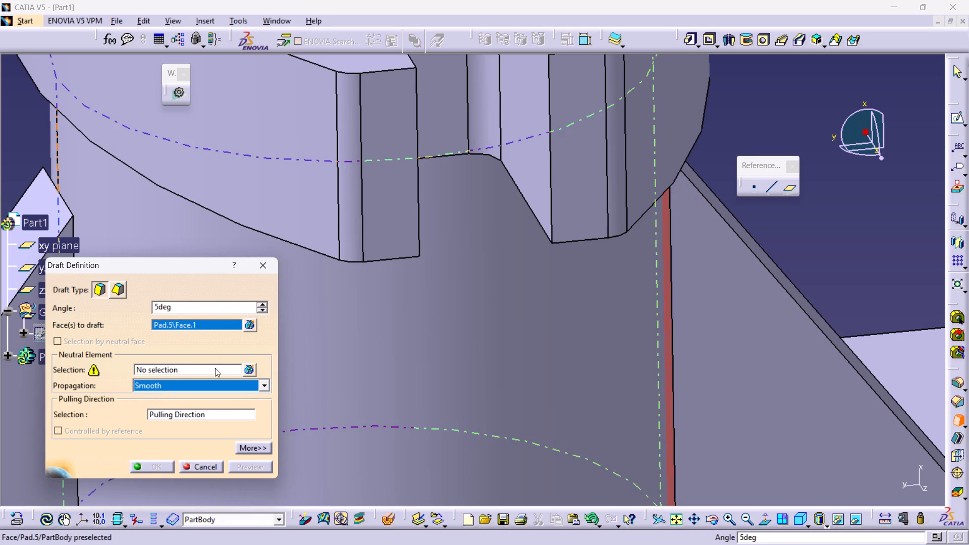
Pick the rib's two triangular side faces as neutral elements and try to preview the draft at 5 degrees.
click(215, 368)
click(709, 345)
middle_drag(840, 336, 391, 386)
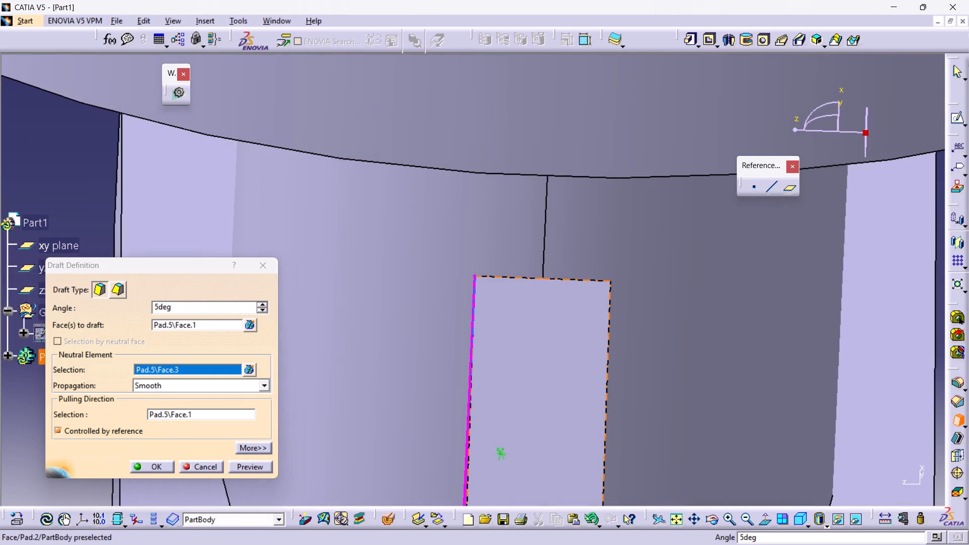
middle_drag(594, 421, 415, 353)
click(327, 359)
ctrl+middle_drag(341, 362, 530, 402)
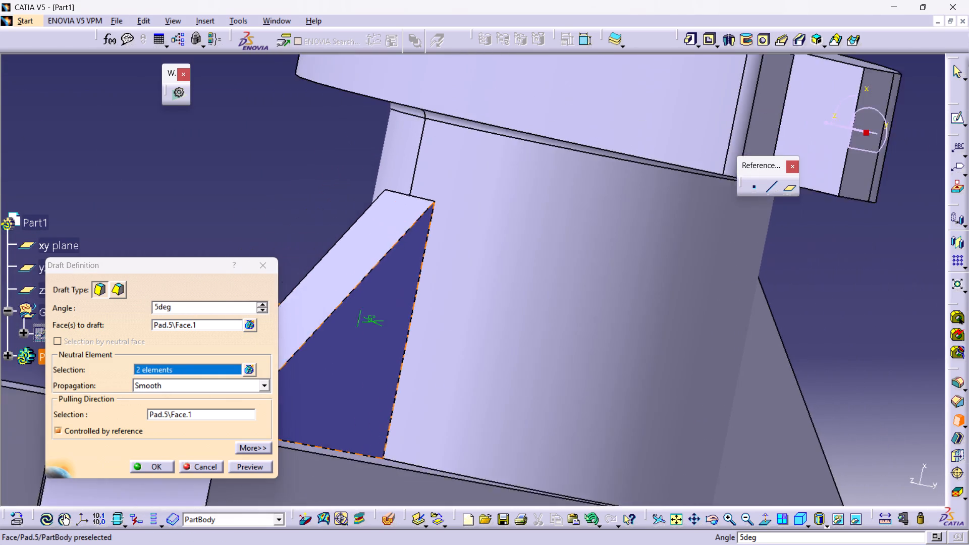
ctrl+middle_drag(530, 402, 545, 406)
middle_drag(537, 392, 857, 262)
click(263, 464)
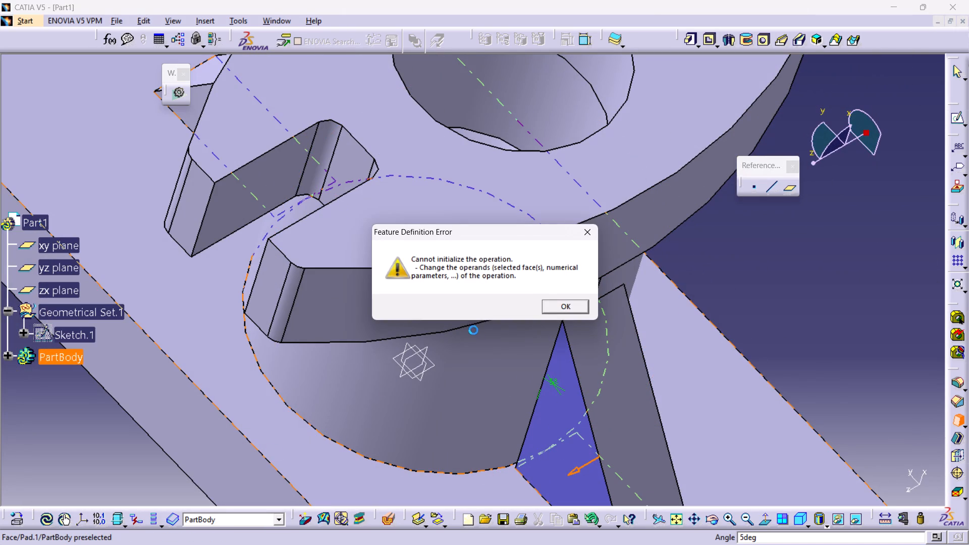
click(550, 305)
Set the draft angle to 1 degree and try to preview the rib draft again.
middle_drag(291, 421, 494, 370)
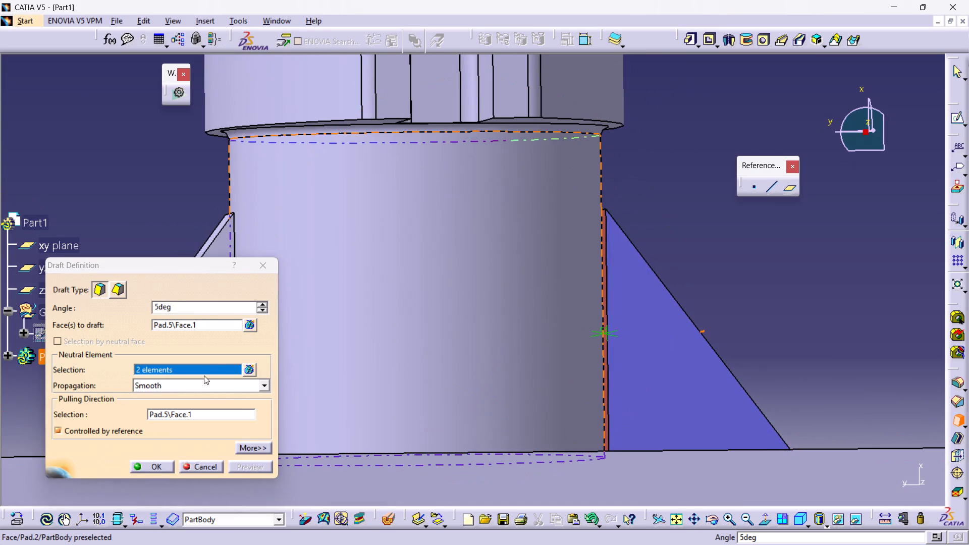
triple_click(264, 309)
click(264, 309)
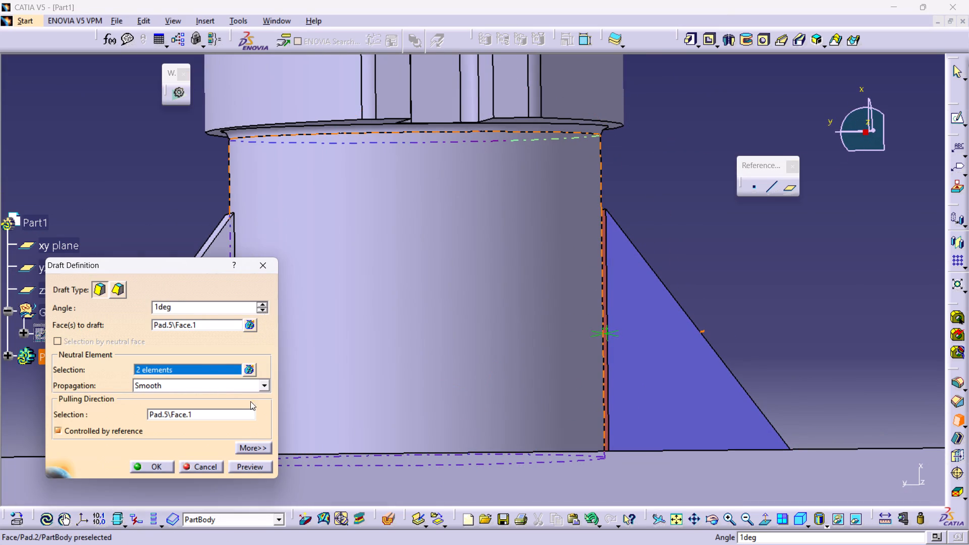
click(248, 468)
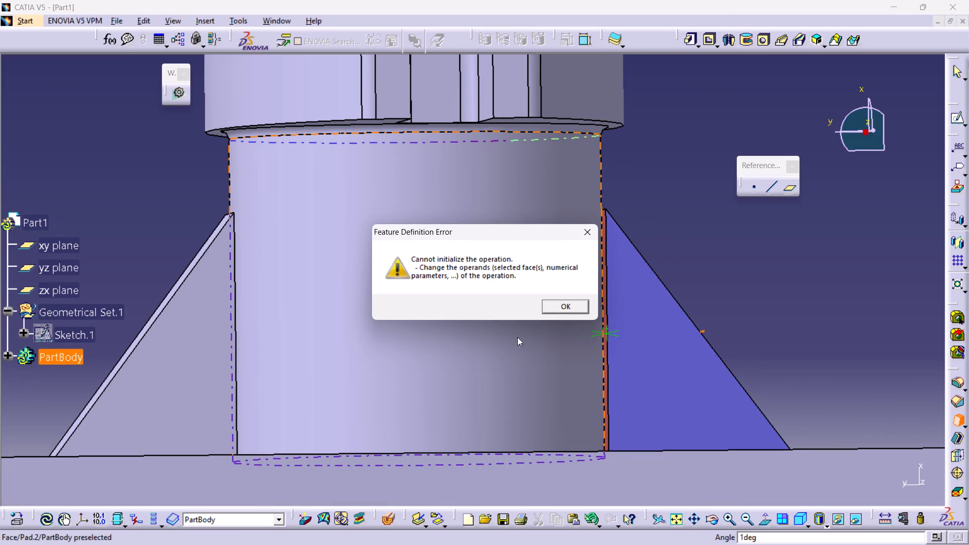
click(574, 303)
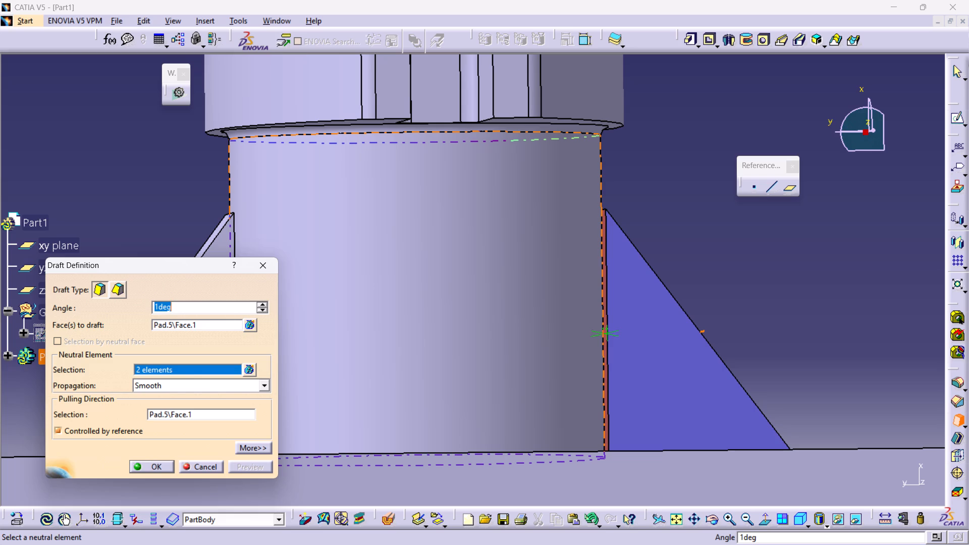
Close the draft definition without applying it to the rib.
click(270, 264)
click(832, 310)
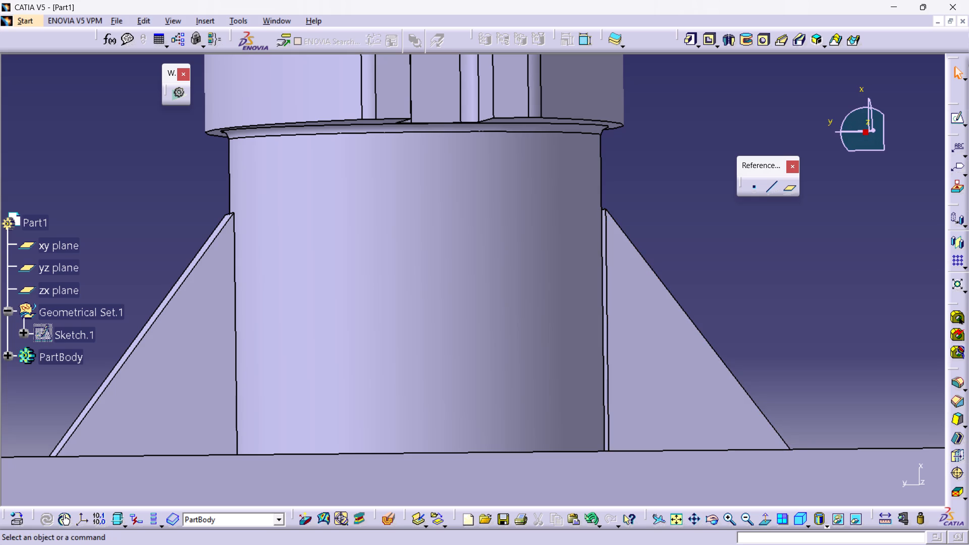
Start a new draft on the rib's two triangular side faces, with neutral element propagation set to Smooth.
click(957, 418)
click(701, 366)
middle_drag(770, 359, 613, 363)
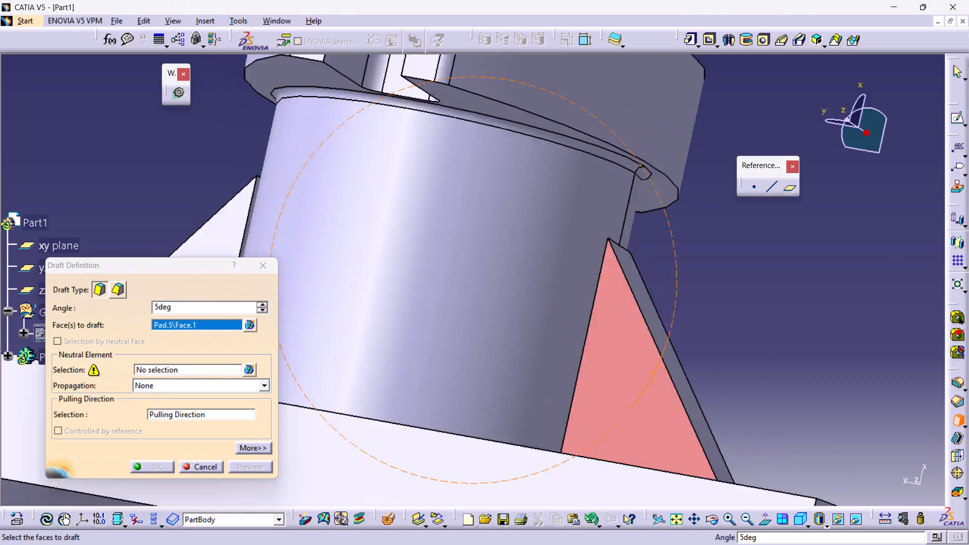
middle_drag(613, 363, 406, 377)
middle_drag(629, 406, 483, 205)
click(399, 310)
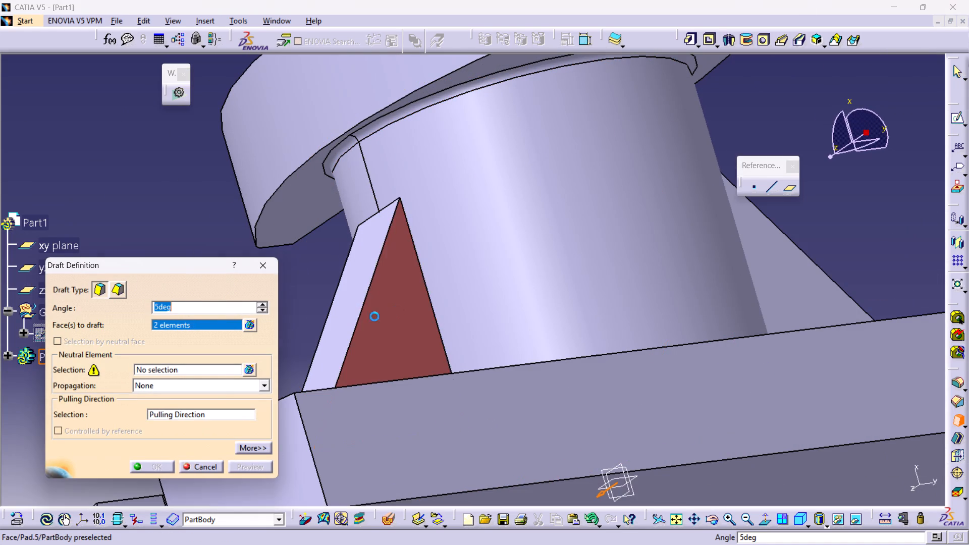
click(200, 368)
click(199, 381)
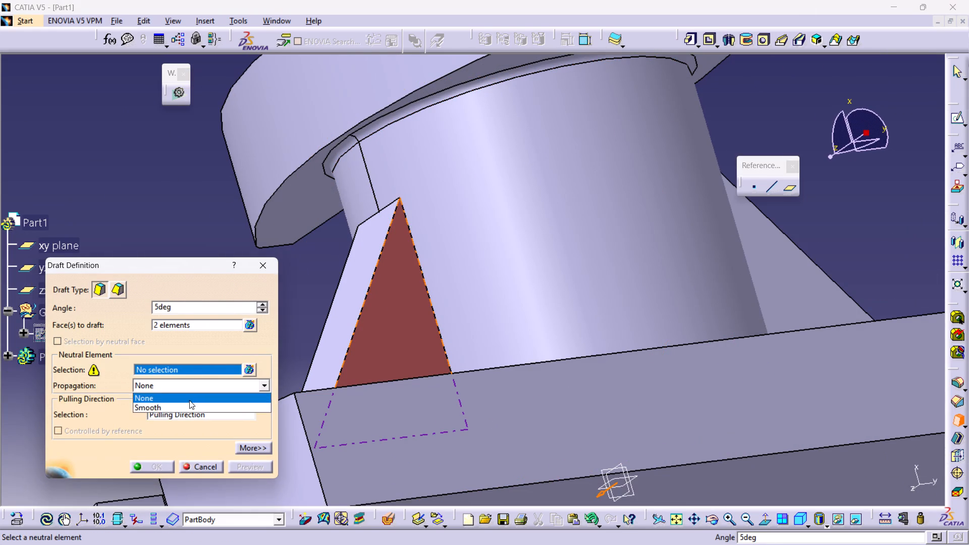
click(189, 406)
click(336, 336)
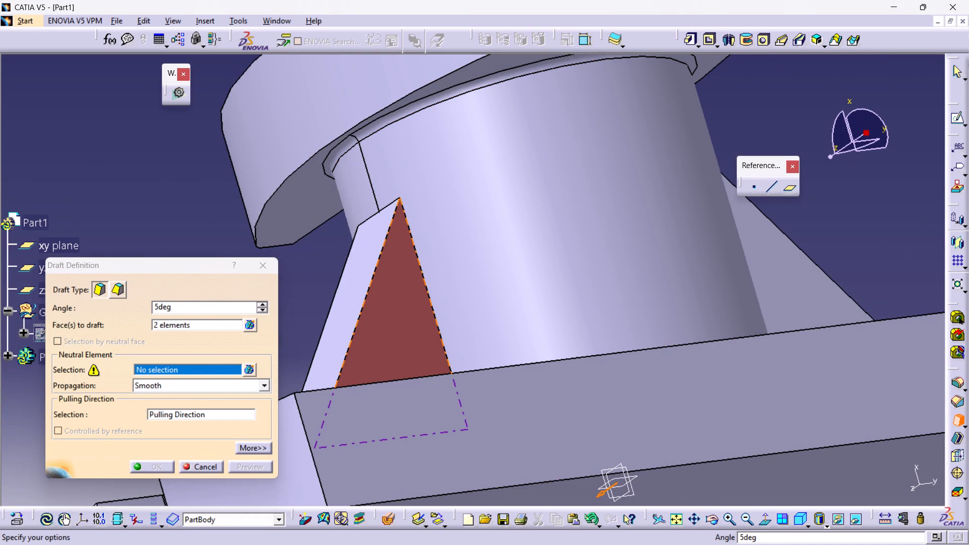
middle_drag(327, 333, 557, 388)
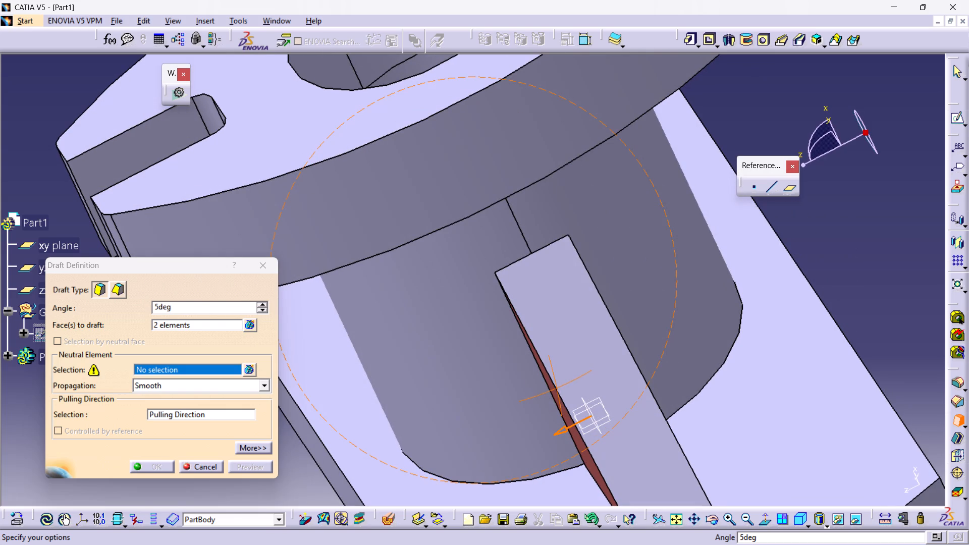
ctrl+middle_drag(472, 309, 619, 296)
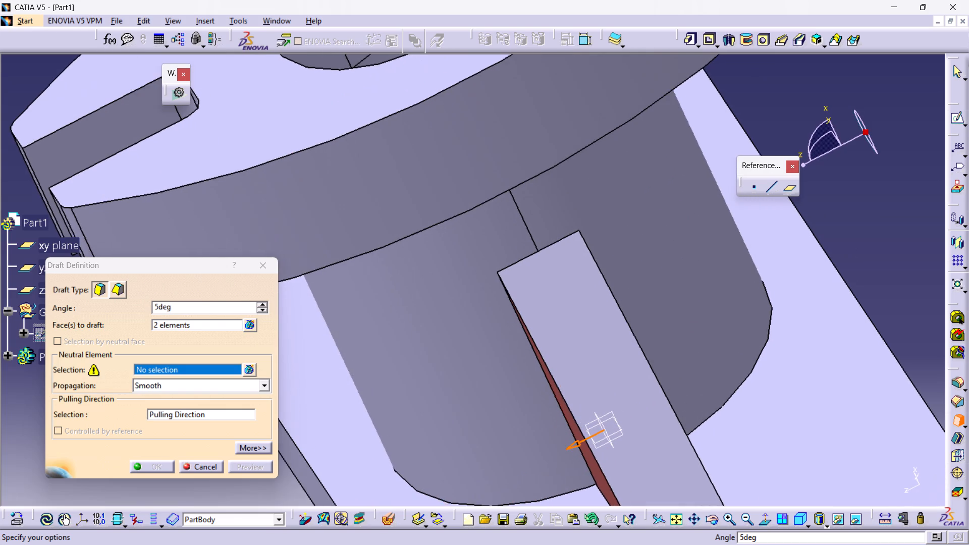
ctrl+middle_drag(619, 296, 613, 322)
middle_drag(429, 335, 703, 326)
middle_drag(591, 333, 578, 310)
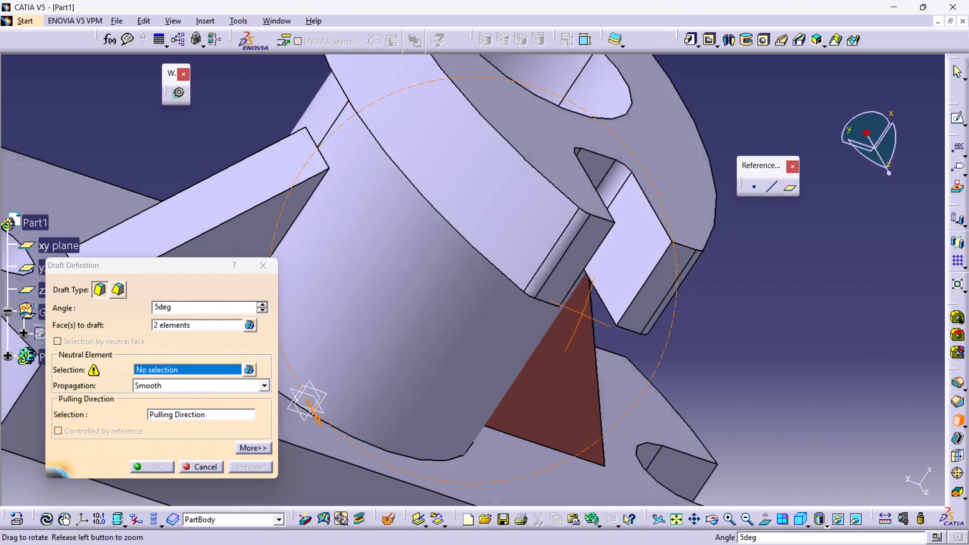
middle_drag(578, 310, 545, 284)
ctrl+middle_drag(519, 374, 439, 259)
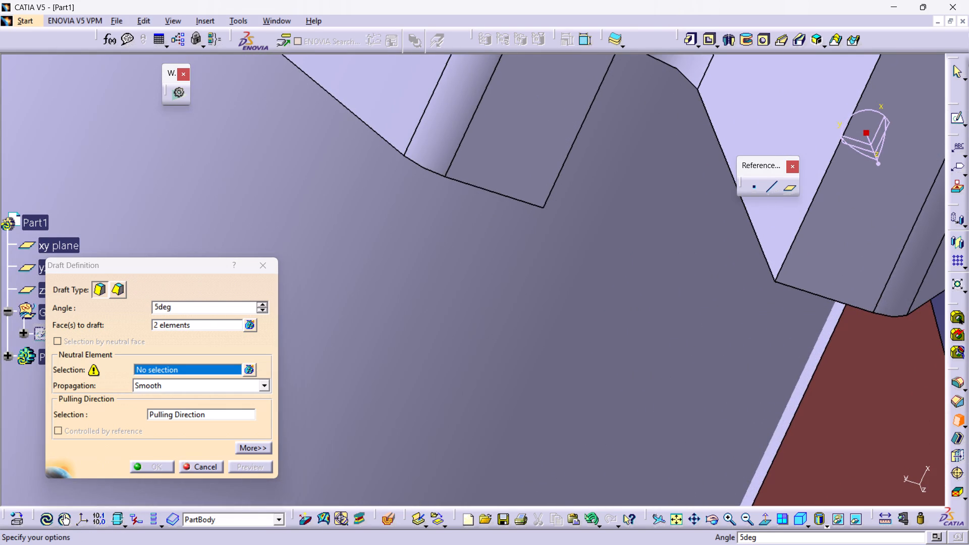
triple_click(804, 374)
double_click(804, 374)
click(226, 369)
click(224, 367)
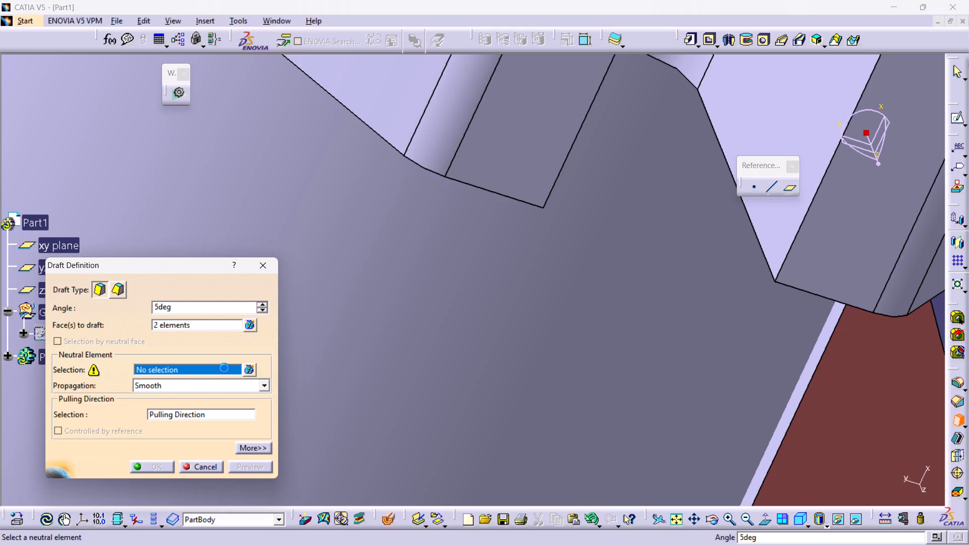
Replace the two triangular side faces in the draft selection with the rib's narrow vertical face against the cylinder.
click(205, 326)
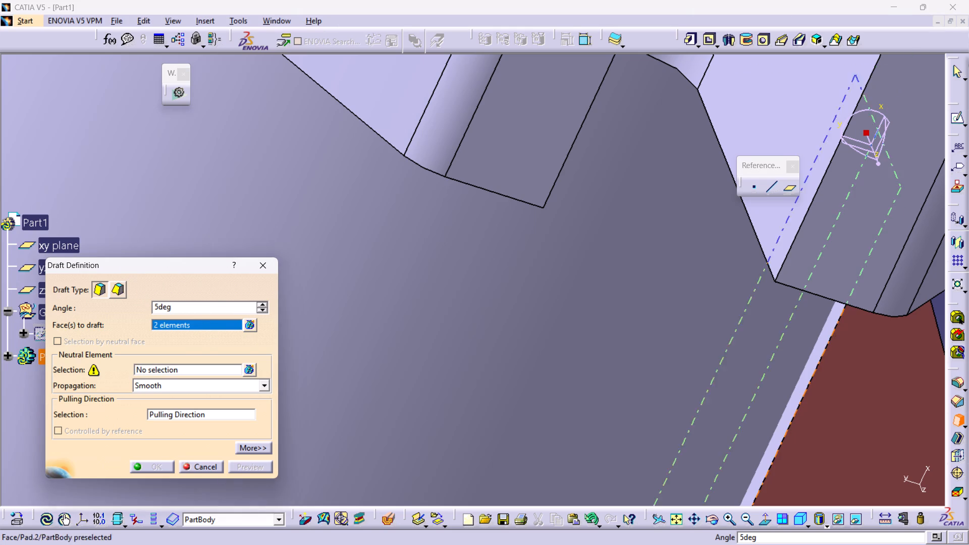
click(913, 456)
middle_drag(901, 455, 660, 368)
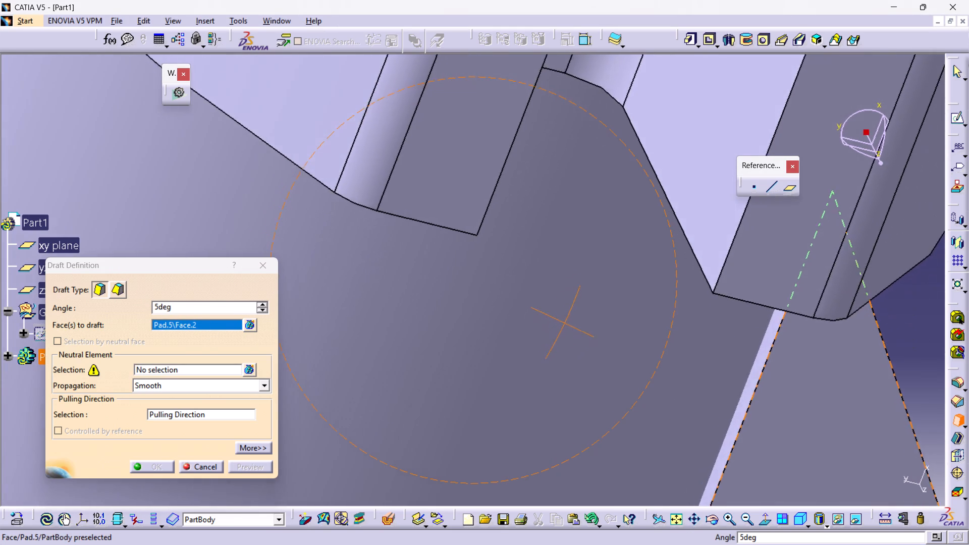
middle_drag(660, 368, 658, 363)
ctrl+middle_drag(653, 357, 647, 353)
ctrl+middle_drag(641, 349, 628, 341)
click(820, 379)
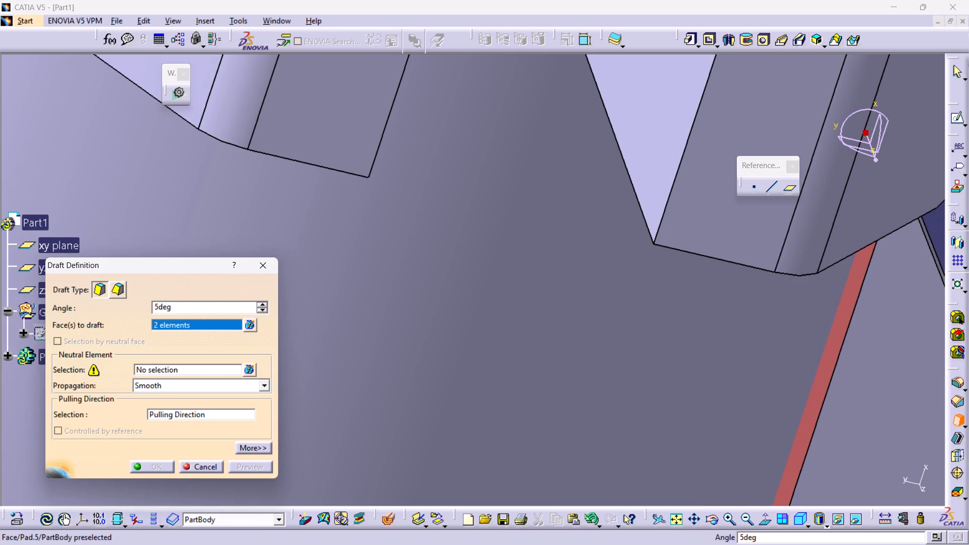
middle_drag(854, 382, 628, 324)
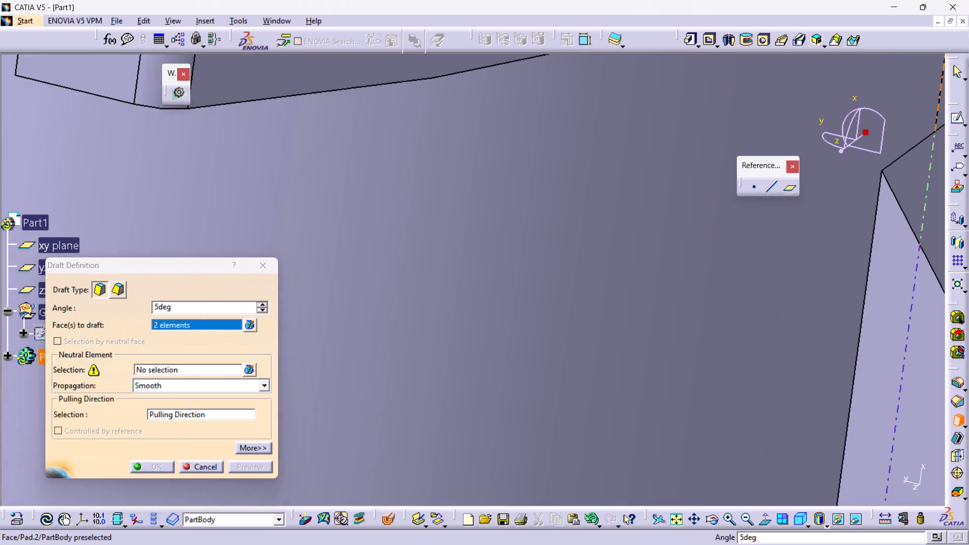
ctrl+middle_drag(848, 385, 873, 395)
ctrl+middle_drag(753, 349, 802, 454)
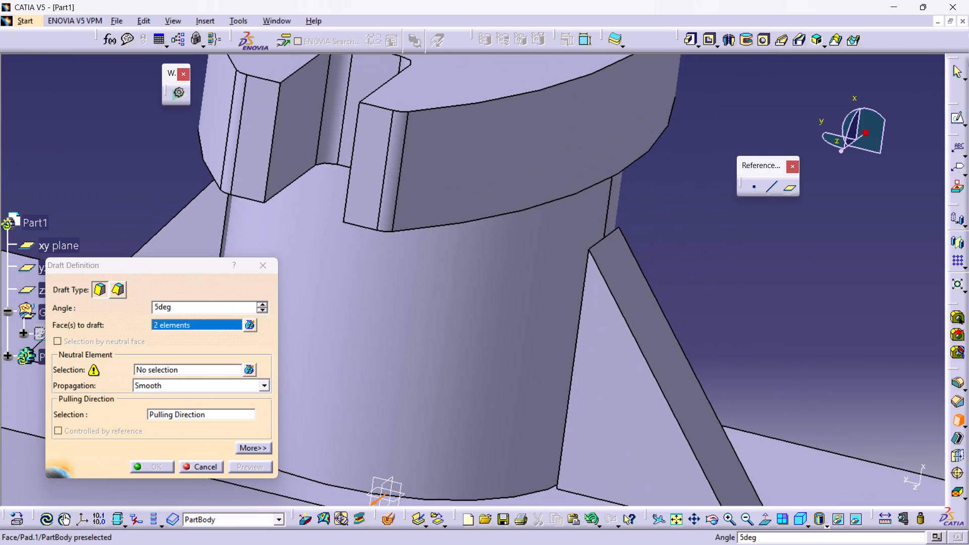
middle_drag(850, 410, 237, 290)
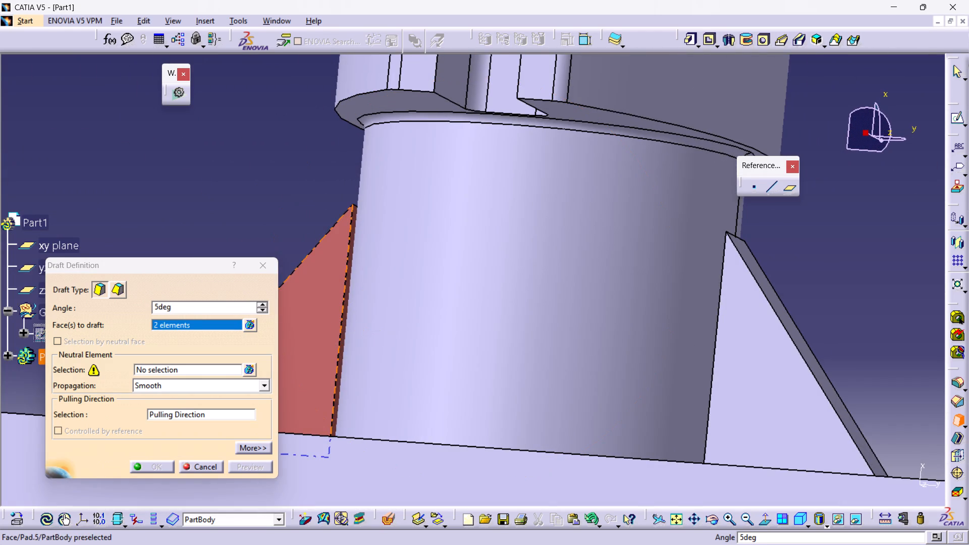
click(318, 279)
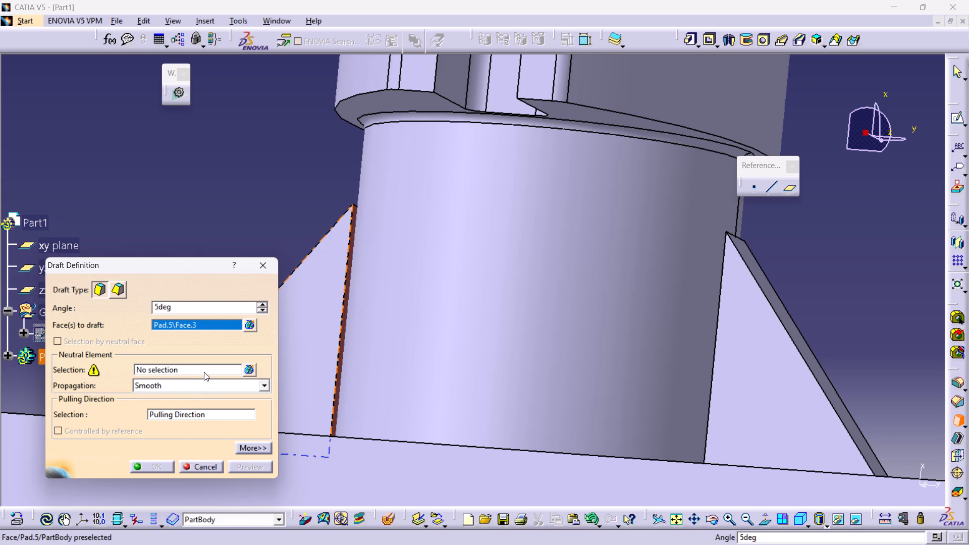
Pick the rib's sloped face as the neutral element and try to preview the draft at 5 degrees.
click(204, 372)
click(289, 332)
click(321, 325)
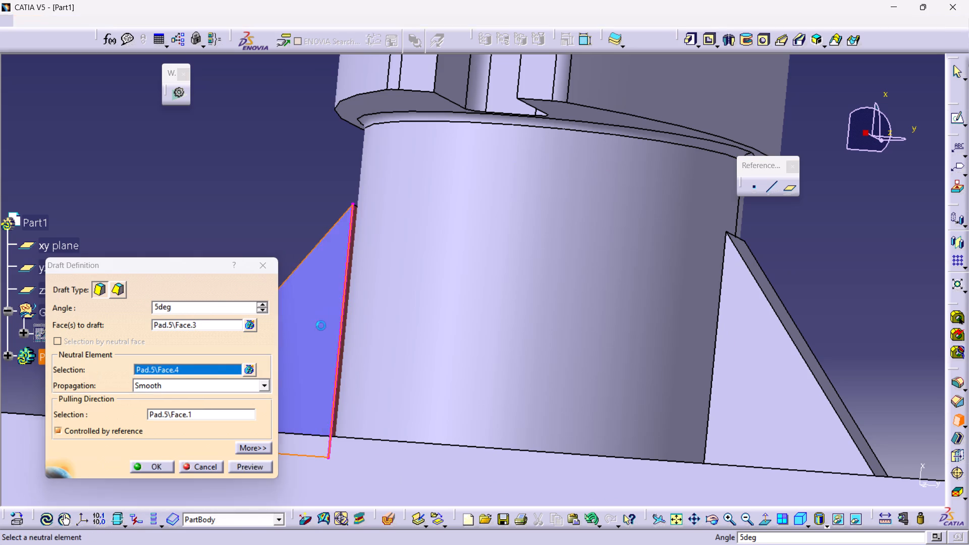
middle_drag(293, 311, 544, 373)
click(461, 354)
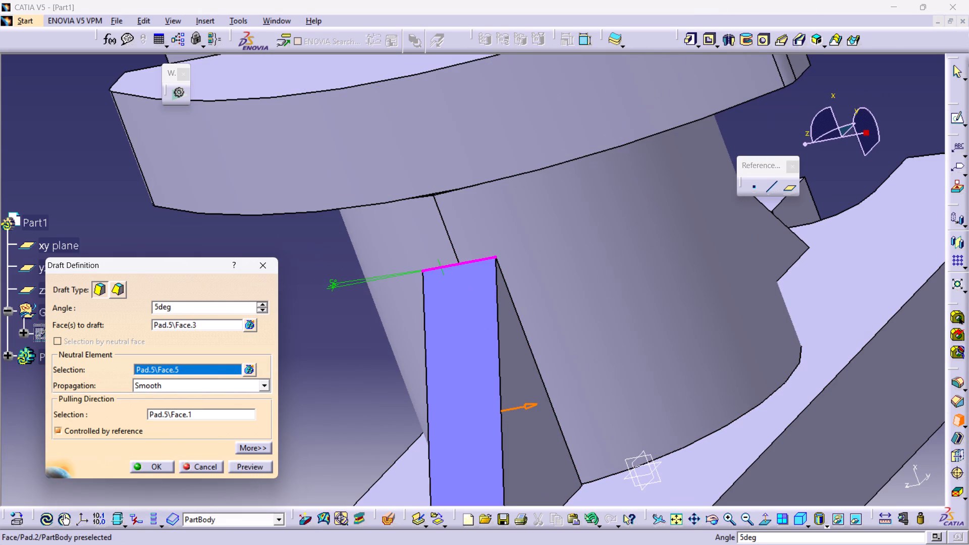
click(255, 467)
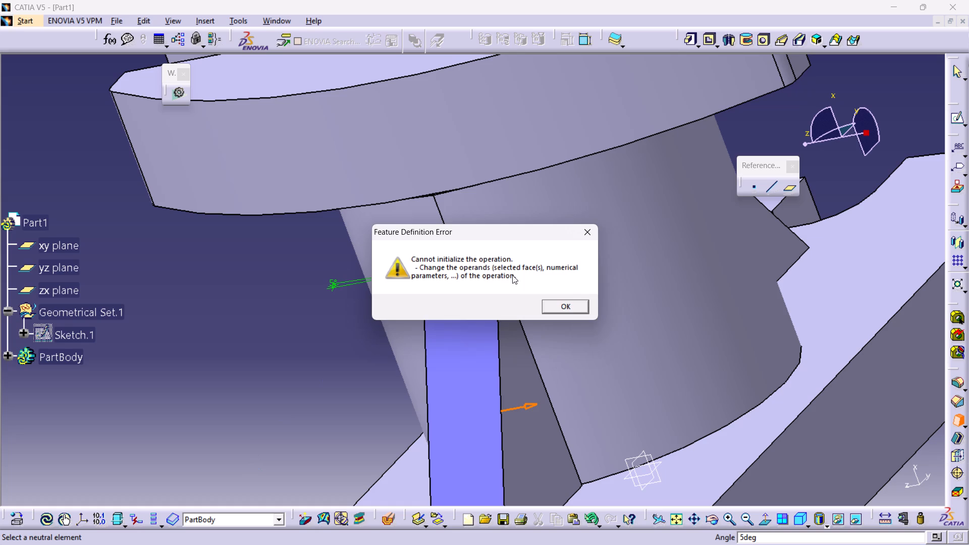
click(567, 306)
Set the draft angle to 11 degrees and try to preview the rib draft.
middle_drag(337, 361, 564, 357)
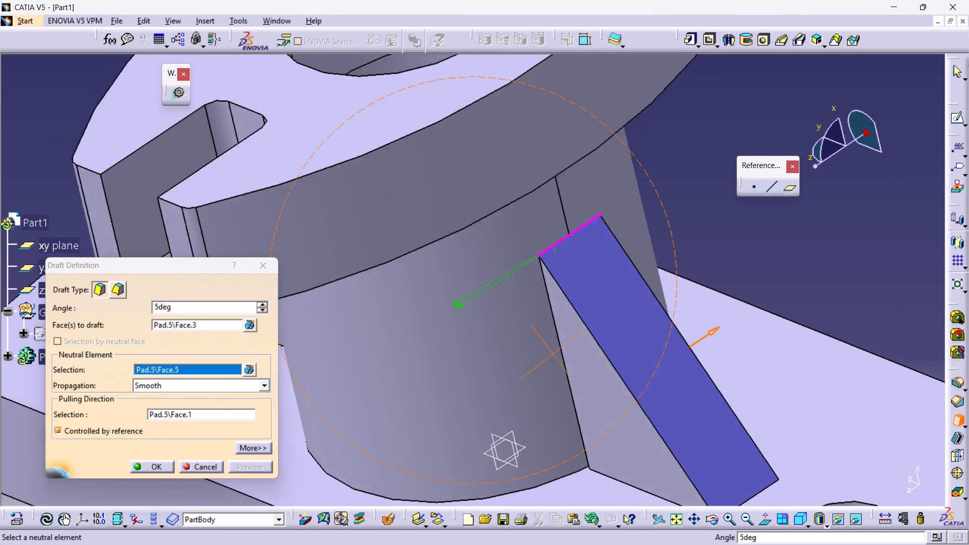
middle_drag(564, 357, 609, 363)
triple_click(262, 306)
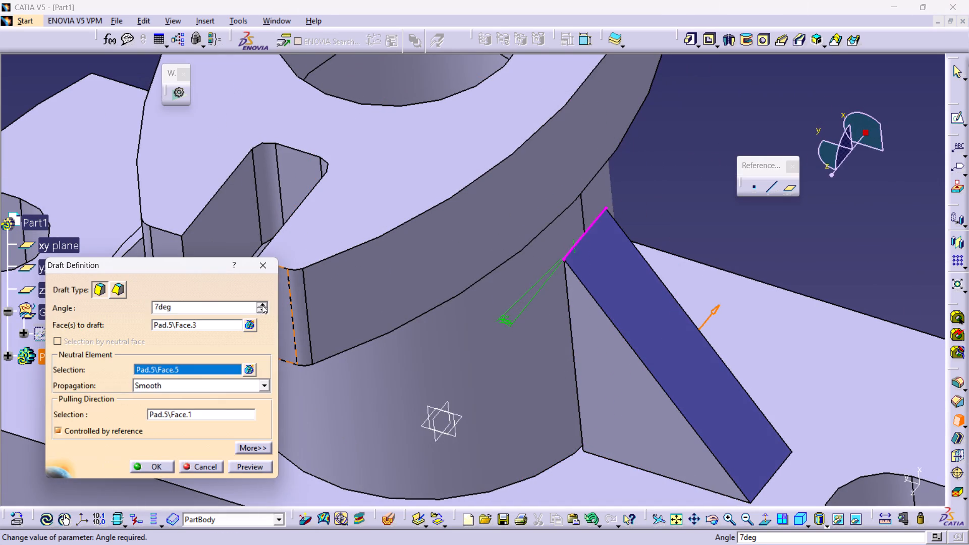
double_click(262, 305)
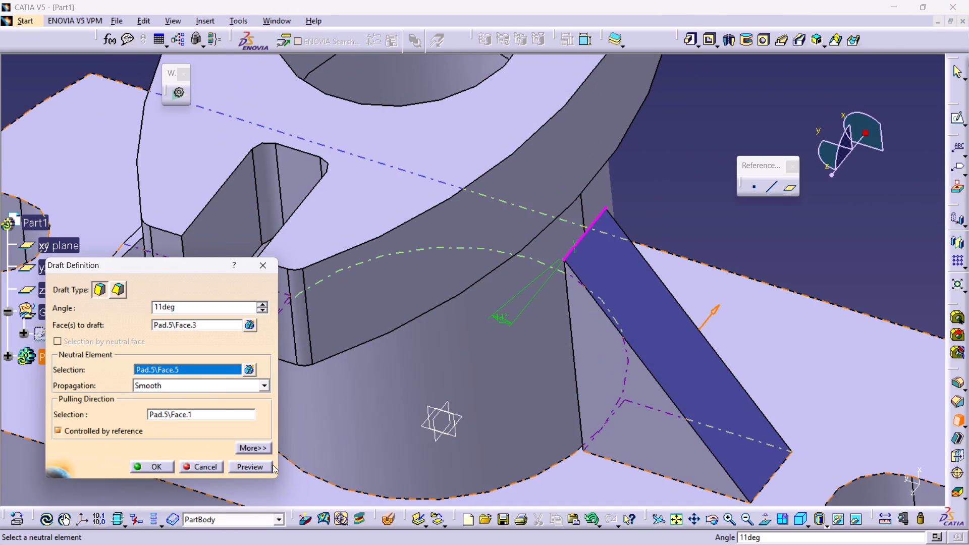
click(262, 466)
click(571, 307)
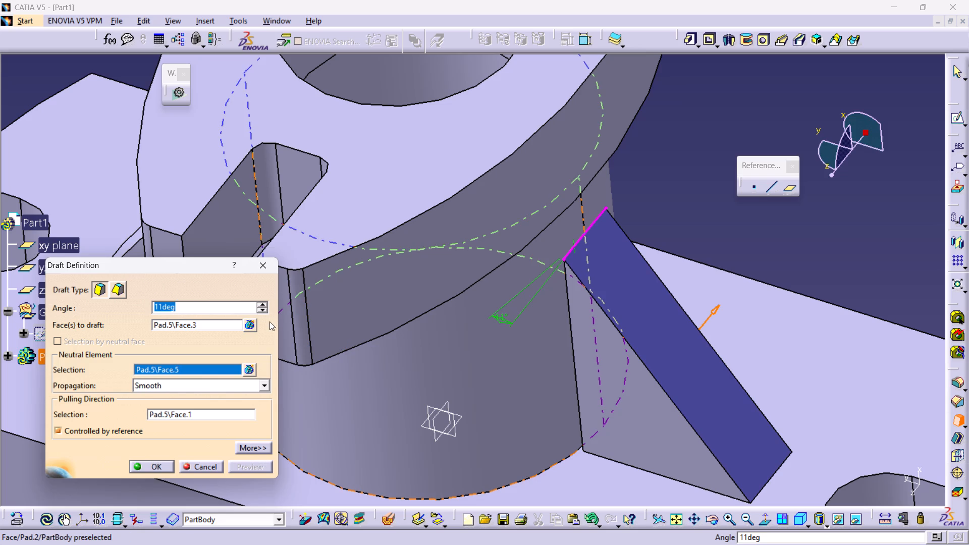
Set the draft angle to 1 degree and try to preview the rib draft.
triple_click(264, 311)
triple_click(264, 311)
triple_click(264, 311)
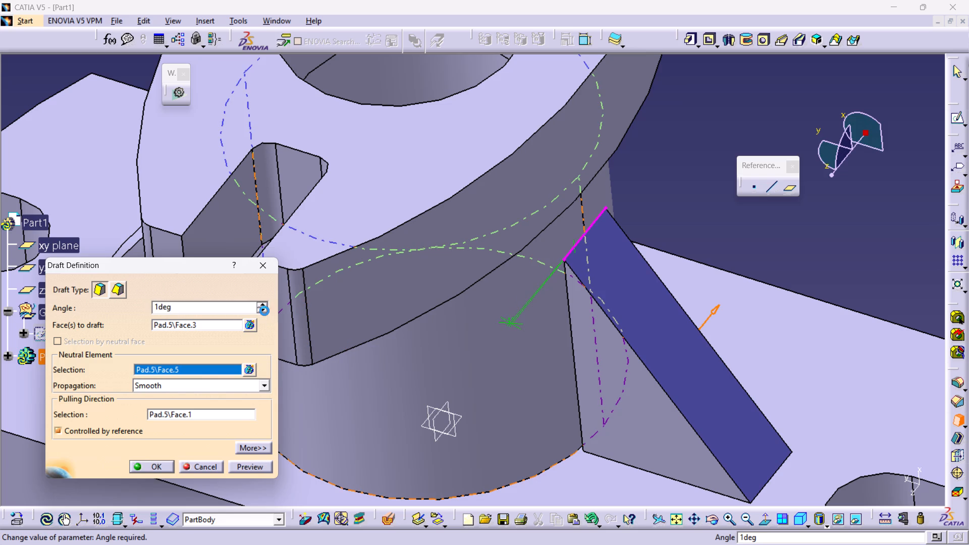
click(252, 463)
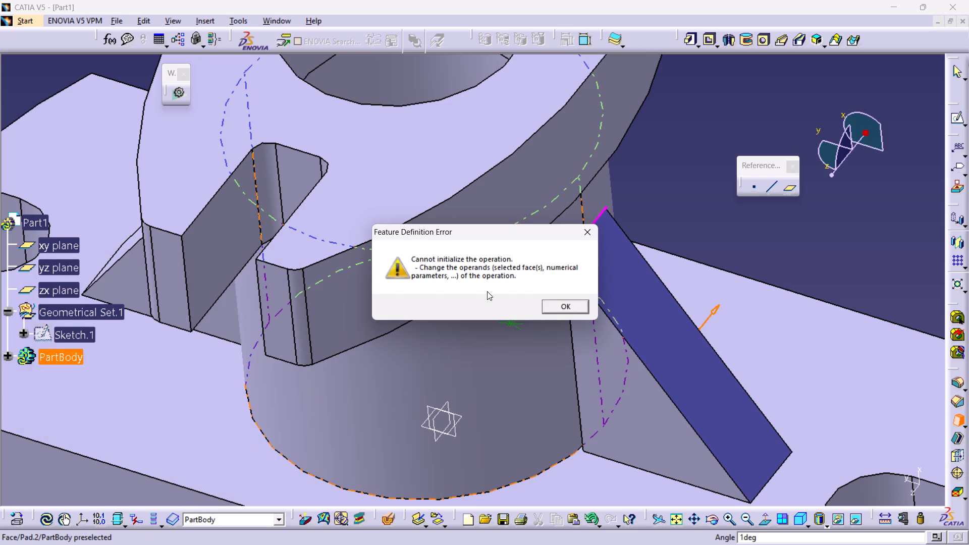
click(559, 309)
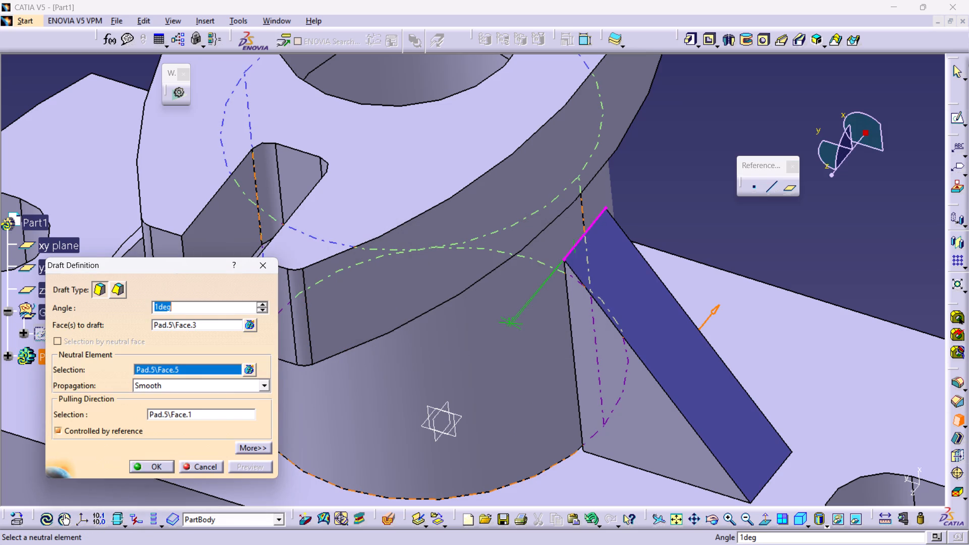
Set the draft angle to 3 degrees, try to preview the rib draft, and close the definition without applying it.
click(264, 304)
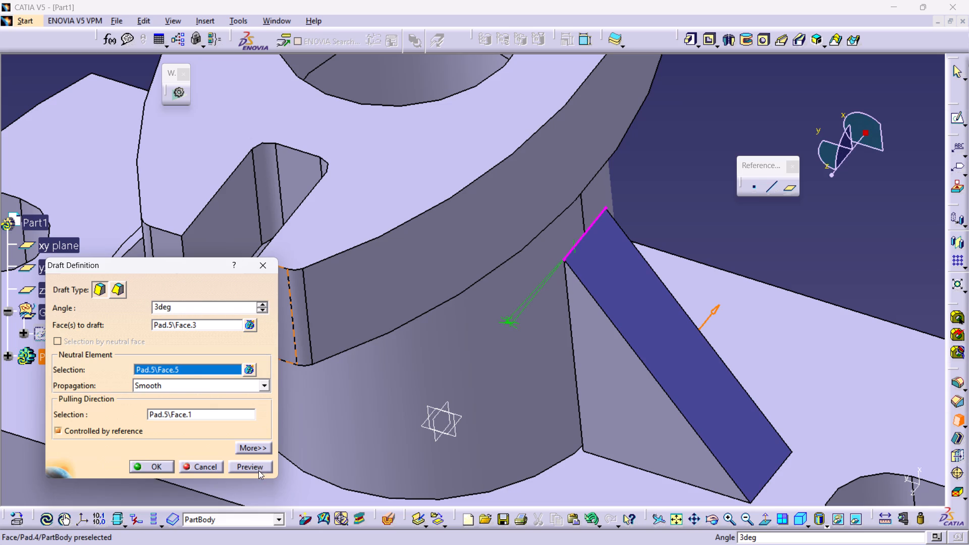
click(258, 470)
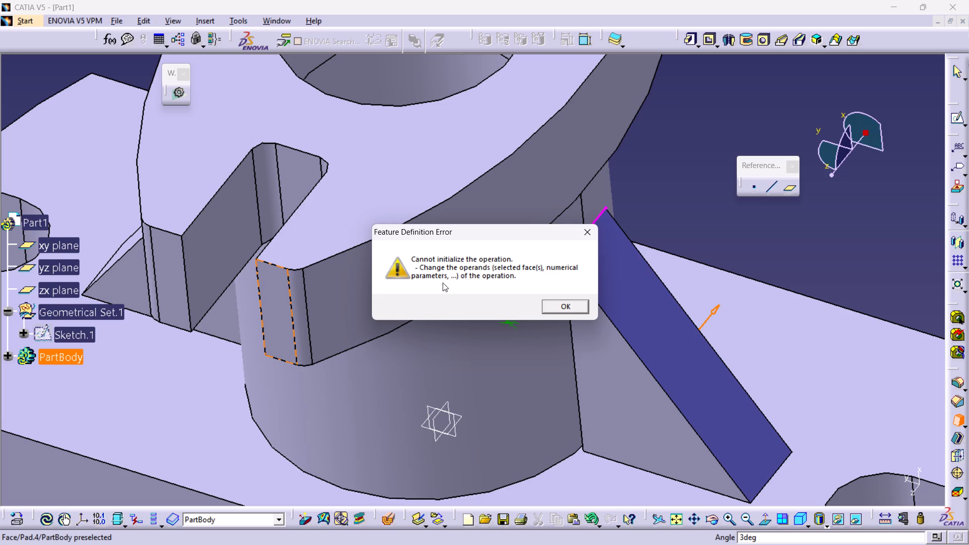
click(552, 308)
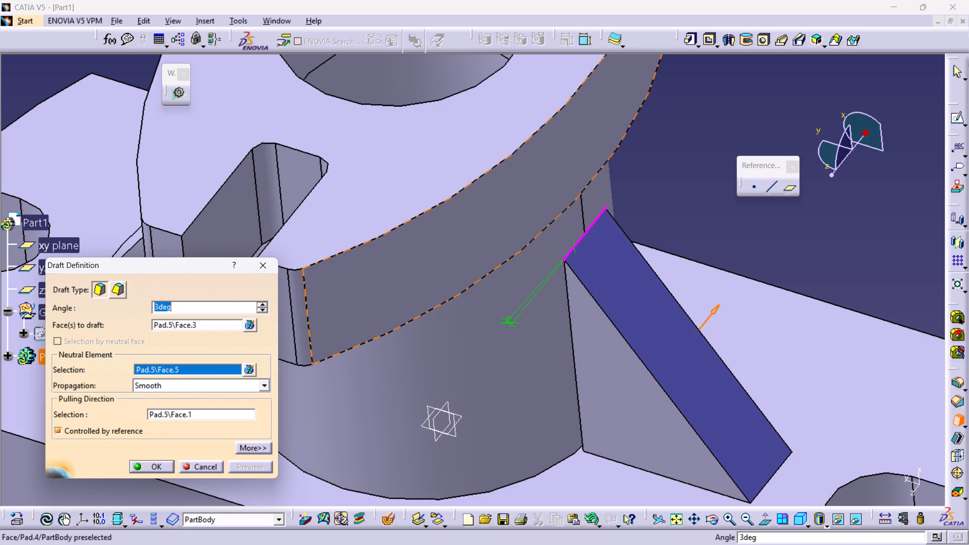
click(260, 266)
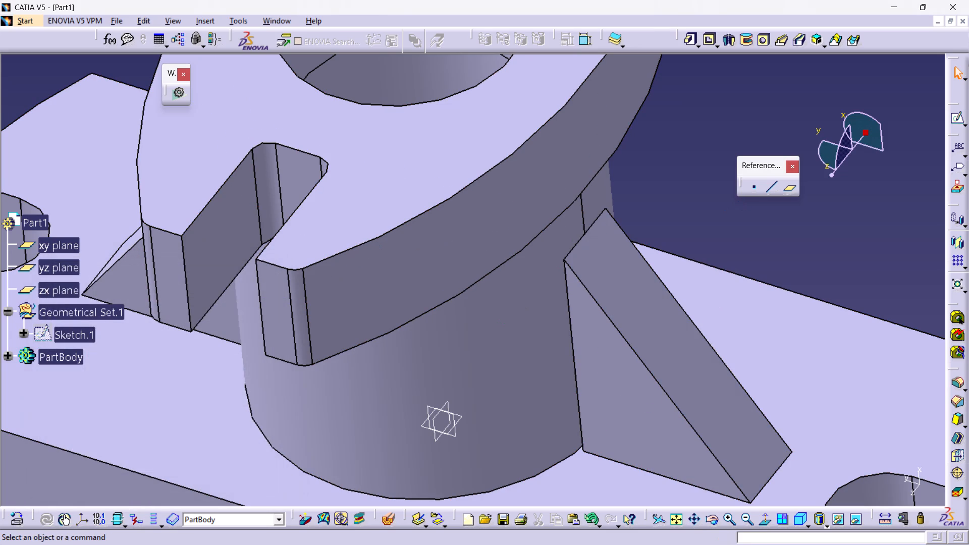
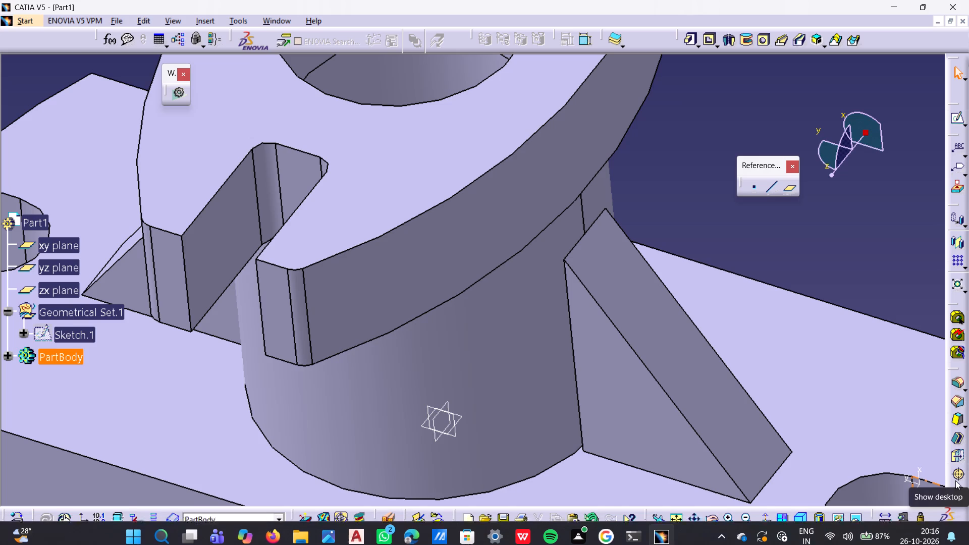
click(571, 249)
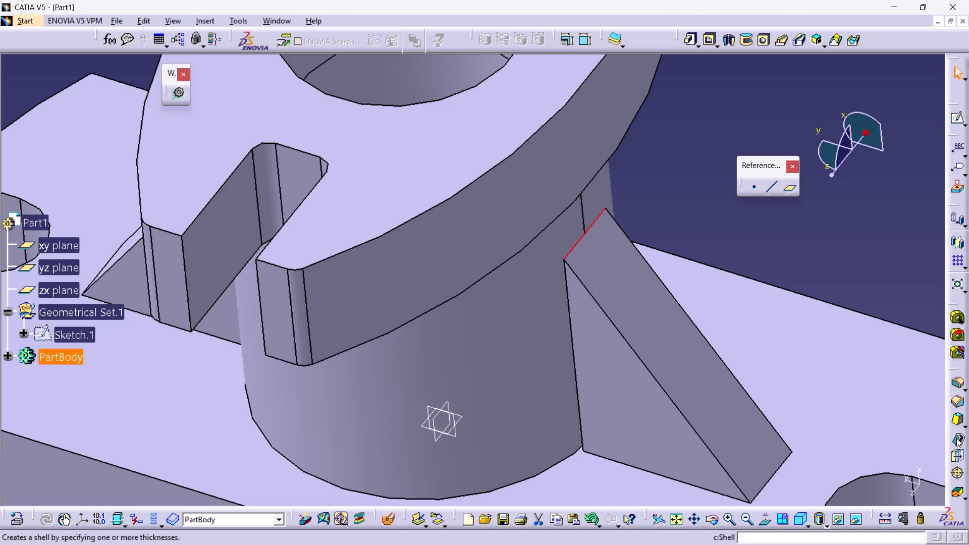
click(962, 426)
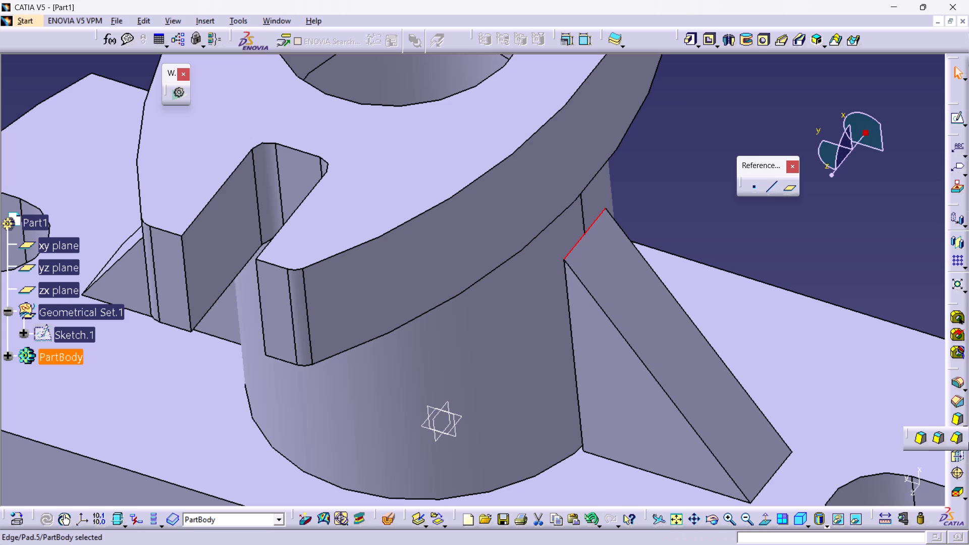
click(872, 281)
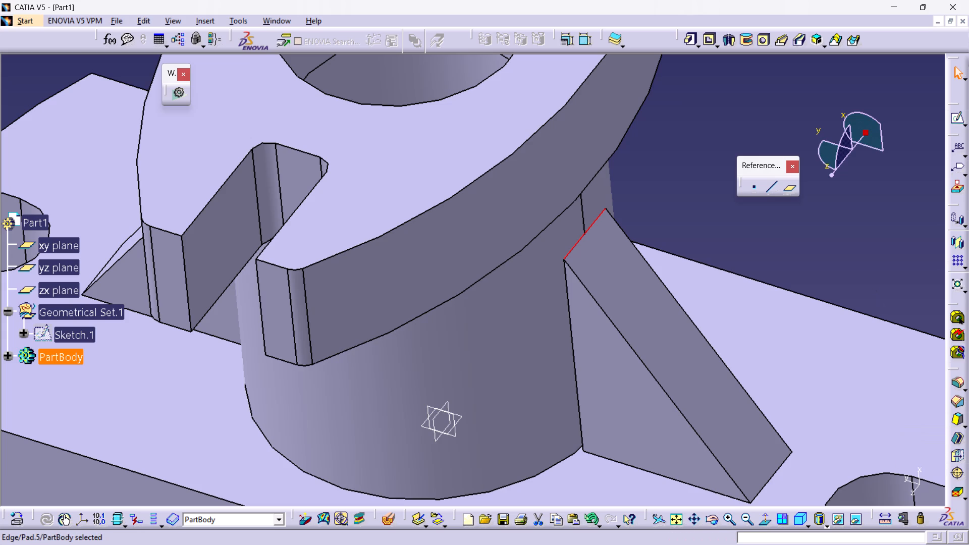
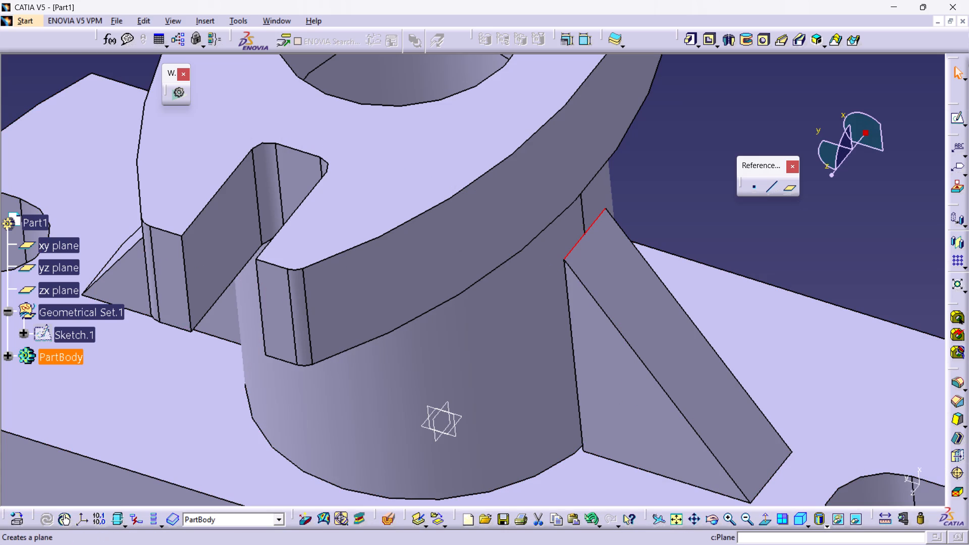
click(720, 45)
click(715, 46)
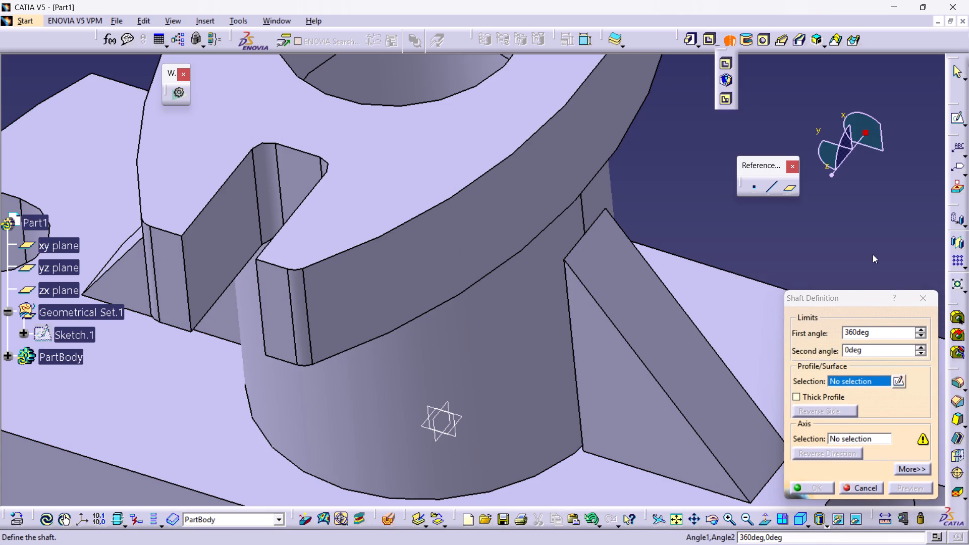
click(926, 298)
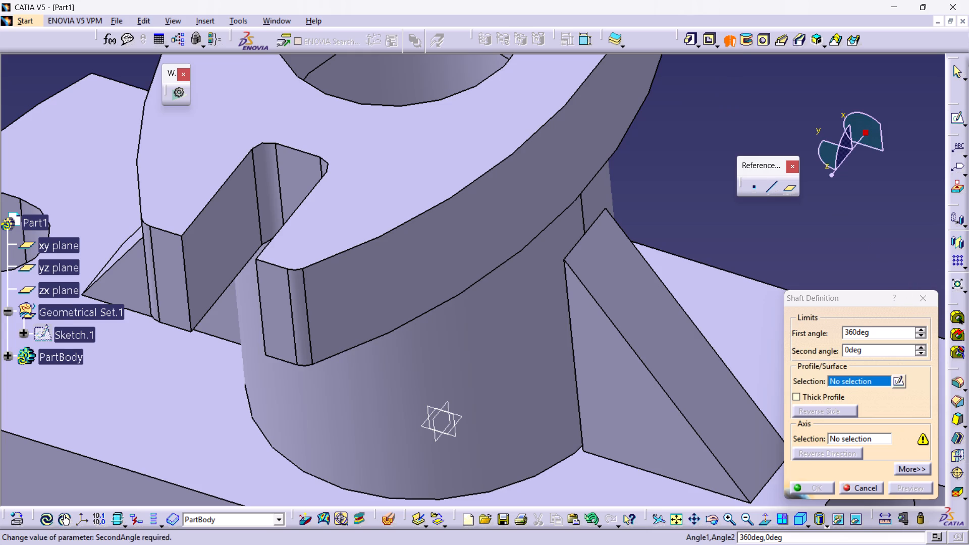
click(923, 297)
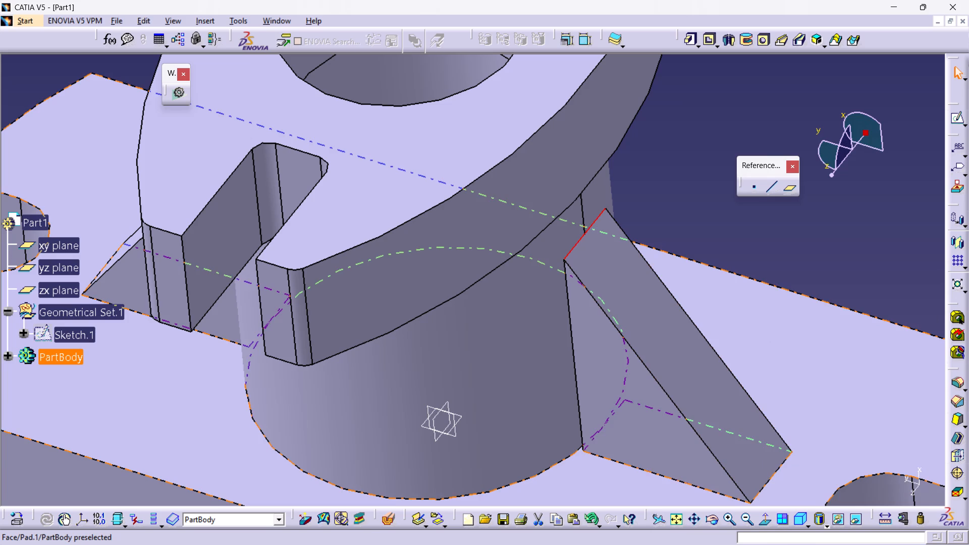
Undo the extrusion of the triangular support ribs beside the cylinder.
key(ctrl+z)
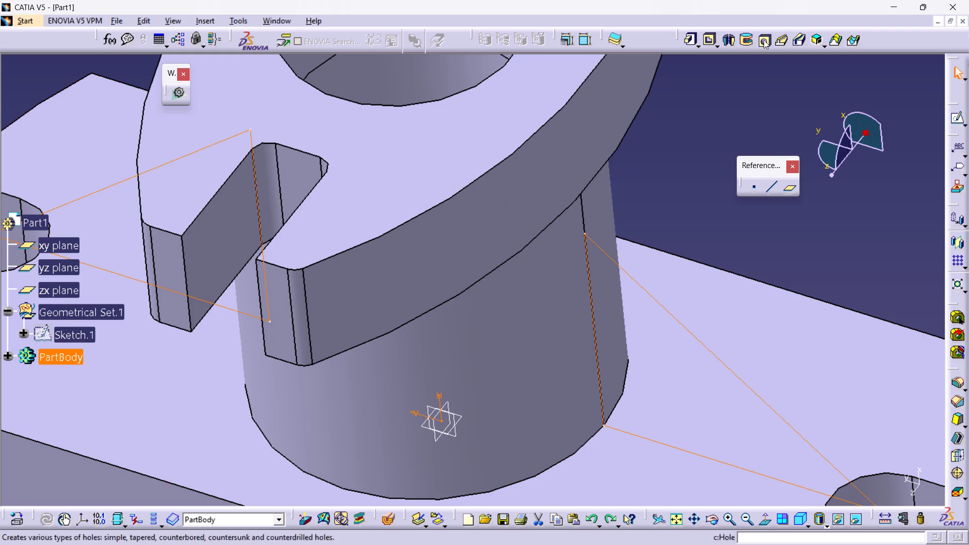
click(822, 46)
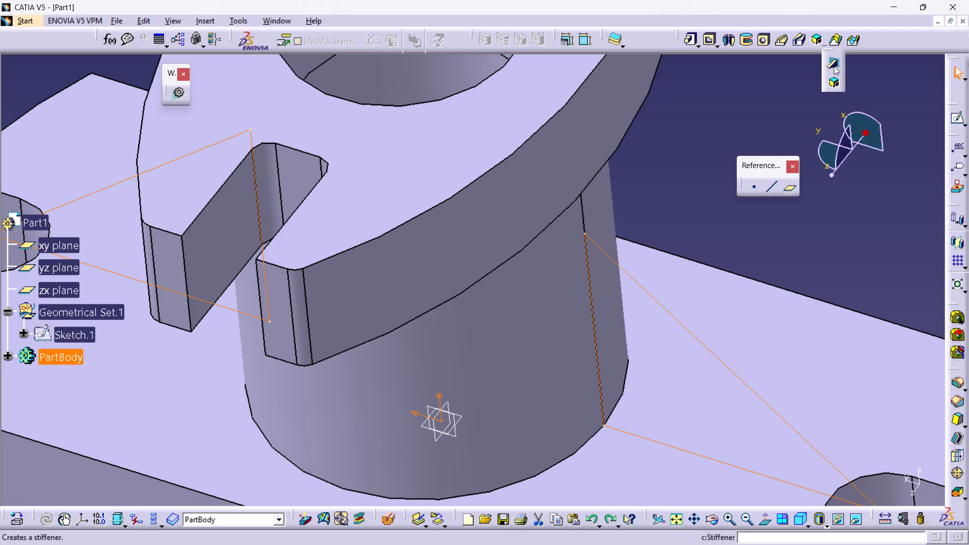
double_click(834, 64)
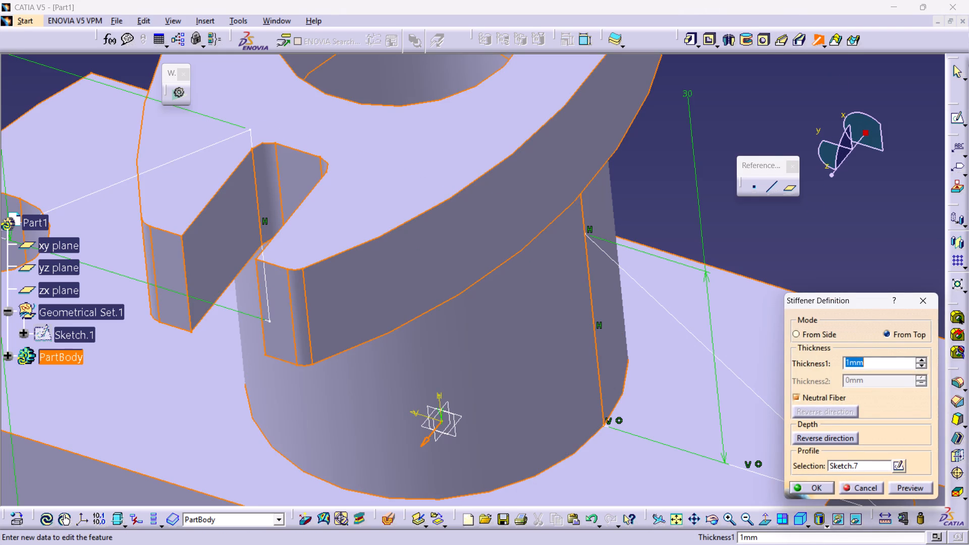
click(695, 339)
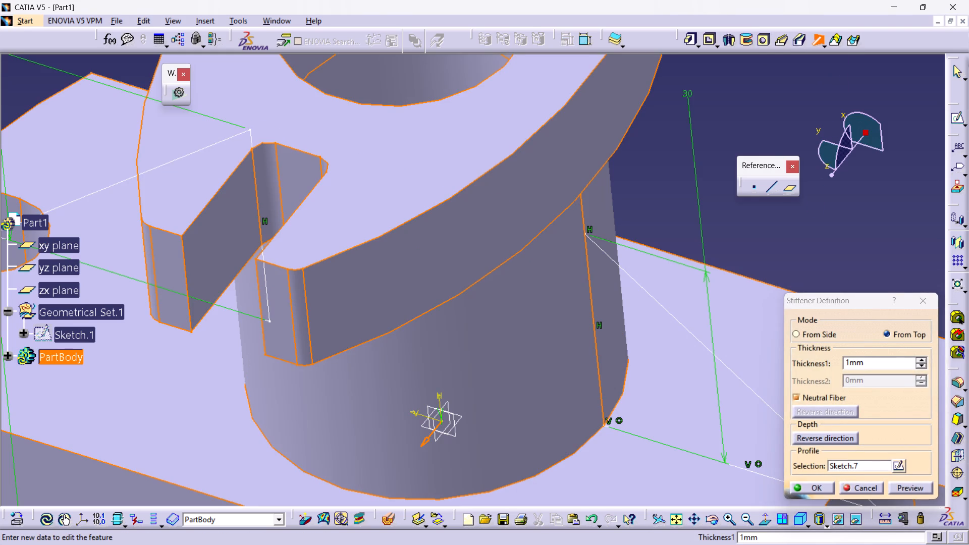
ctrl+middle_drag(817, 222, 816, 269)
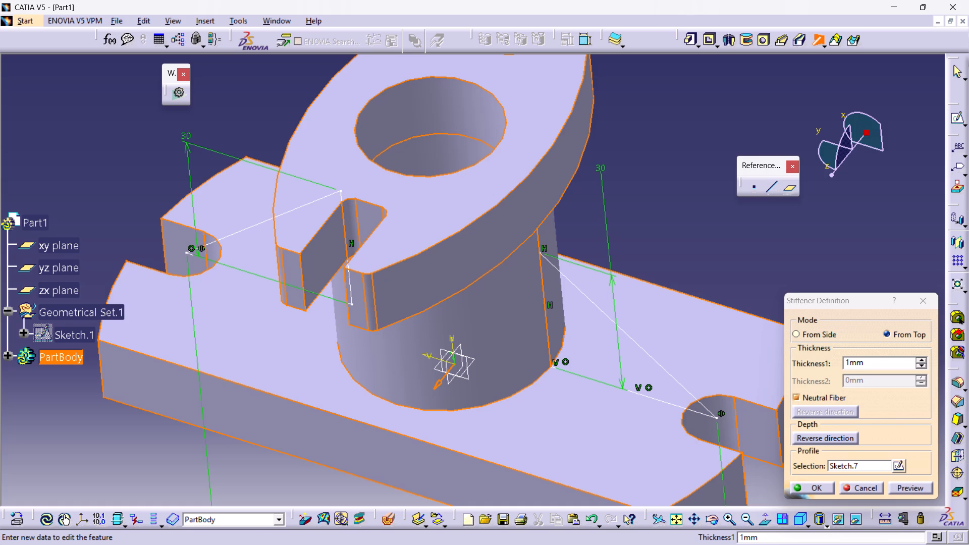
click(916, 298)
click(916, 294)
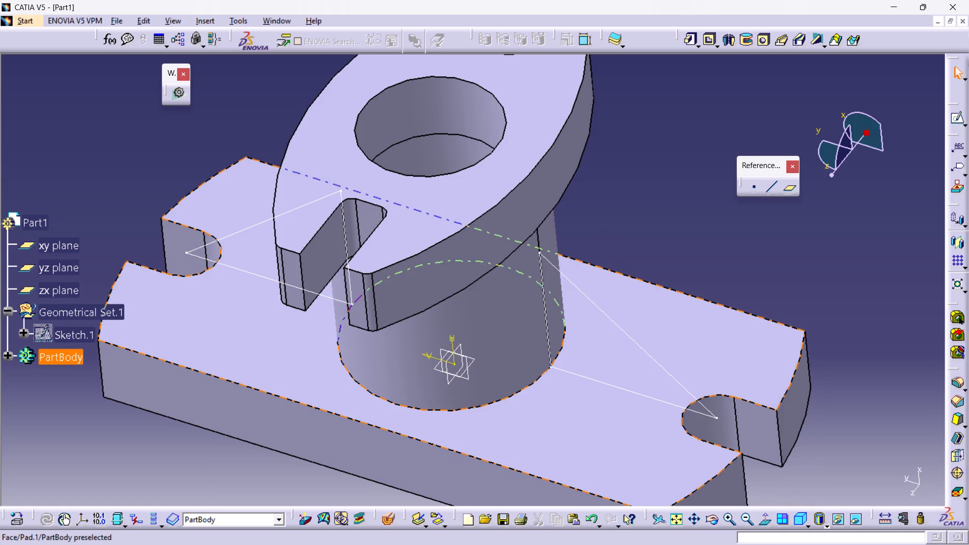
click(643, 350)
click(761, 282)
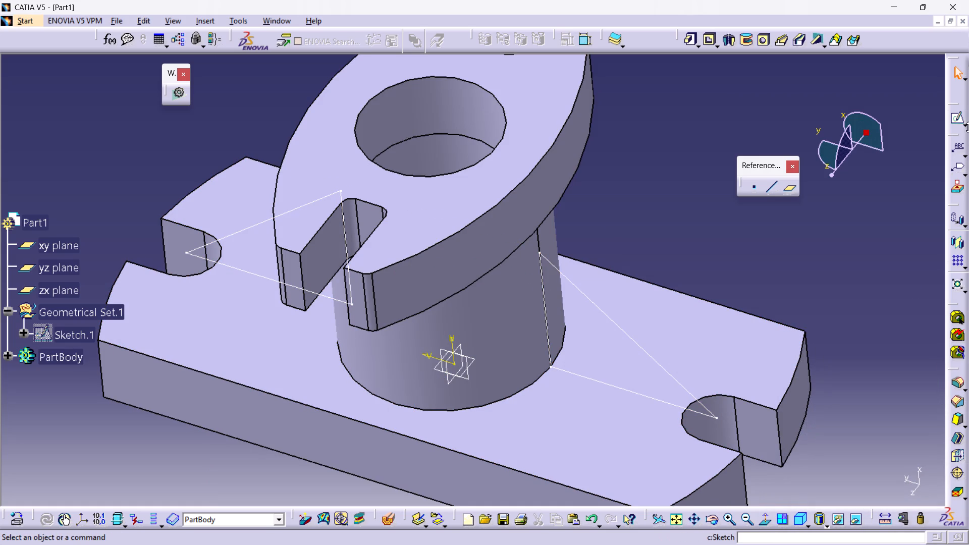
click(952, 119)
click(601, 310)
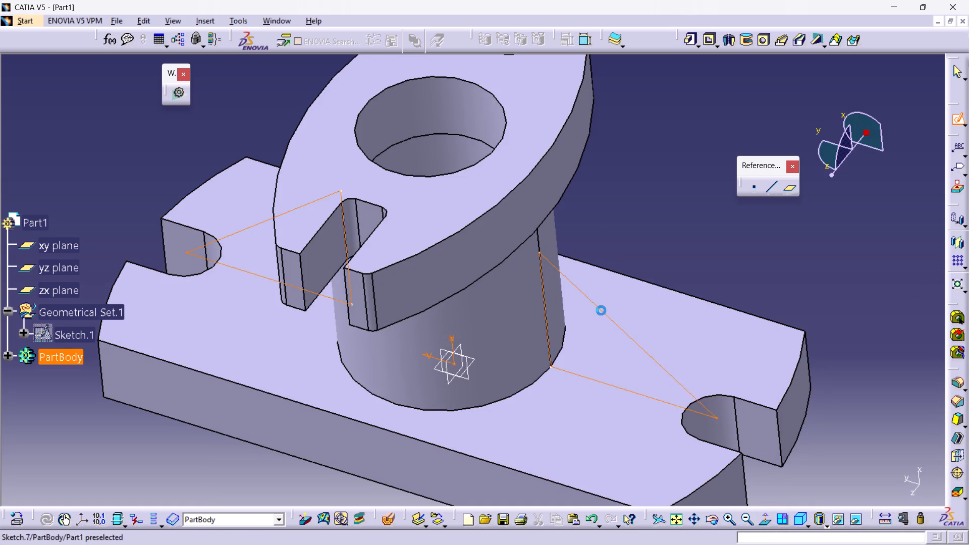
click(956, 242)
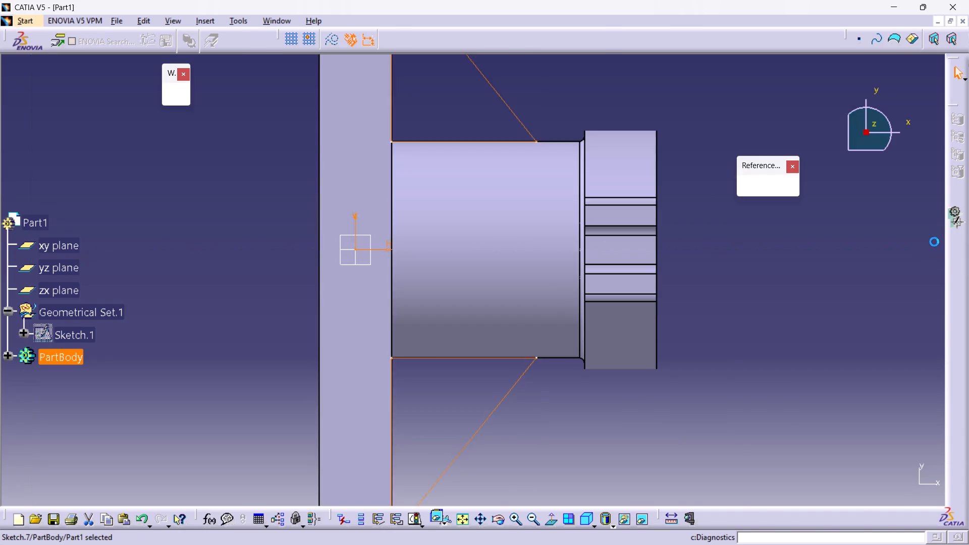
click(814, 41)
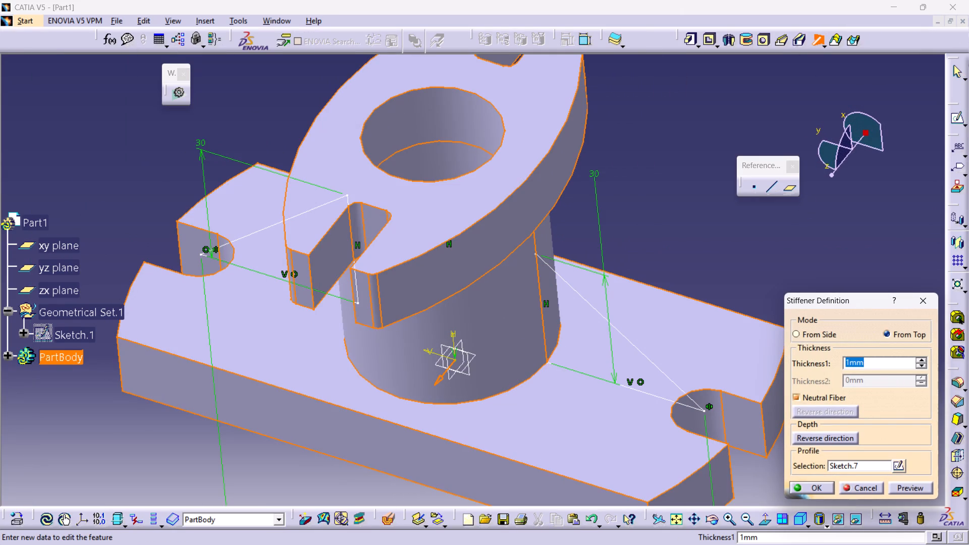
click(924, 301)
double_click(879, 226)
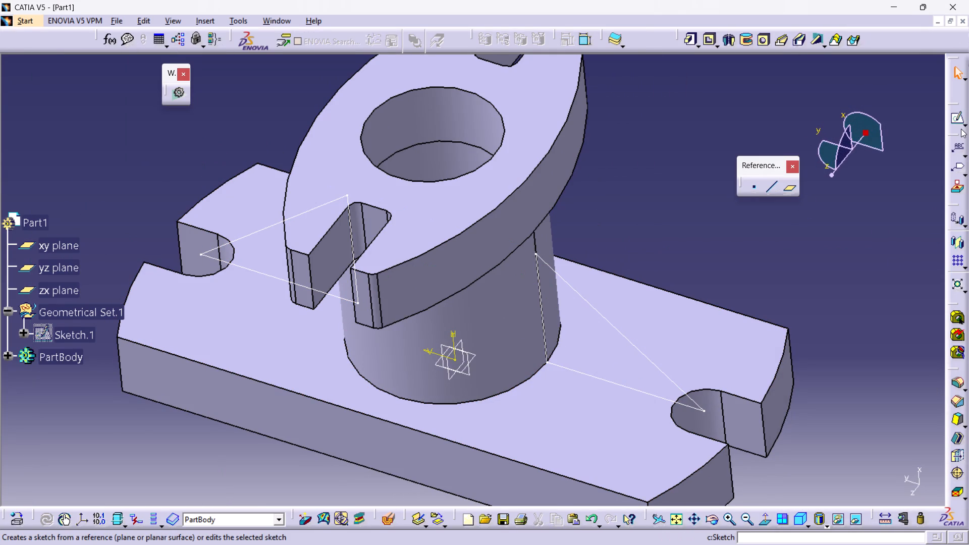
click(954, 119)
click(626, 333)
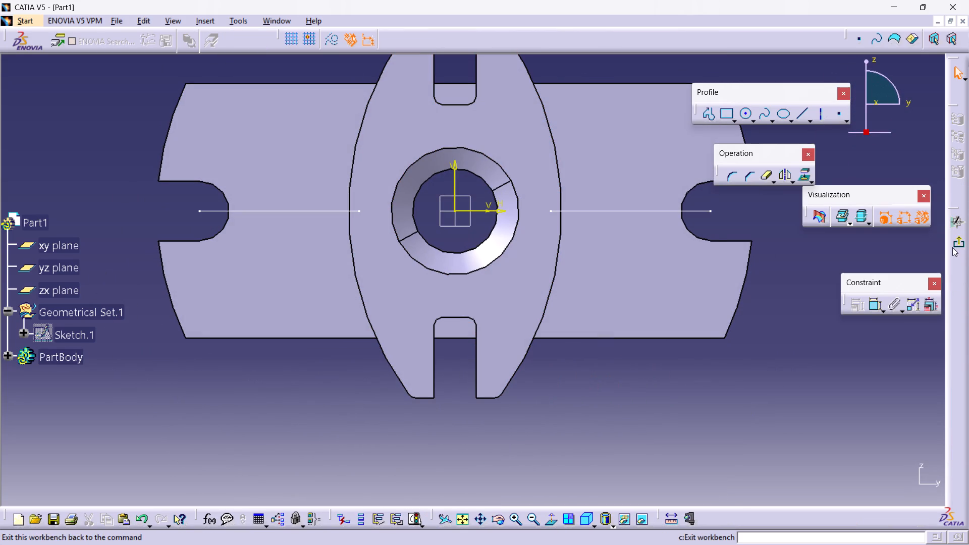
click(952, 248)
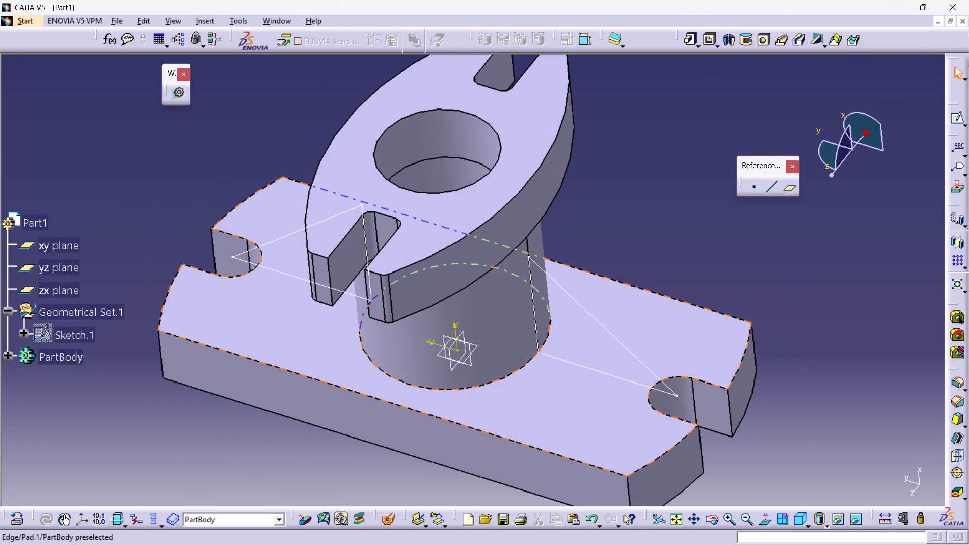
In the triangular rib sketch, set the overall distance between the outer corners of the two triangles to 90 mm.
double_click(618, 341)
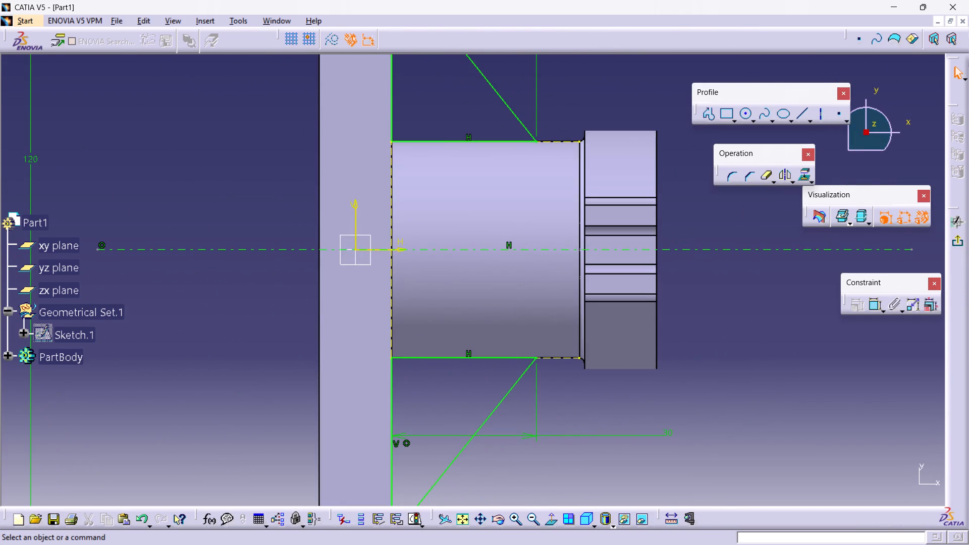
middle_drag(714, 373, 708, 425)
middle_drag(147, 205, 281, 301)
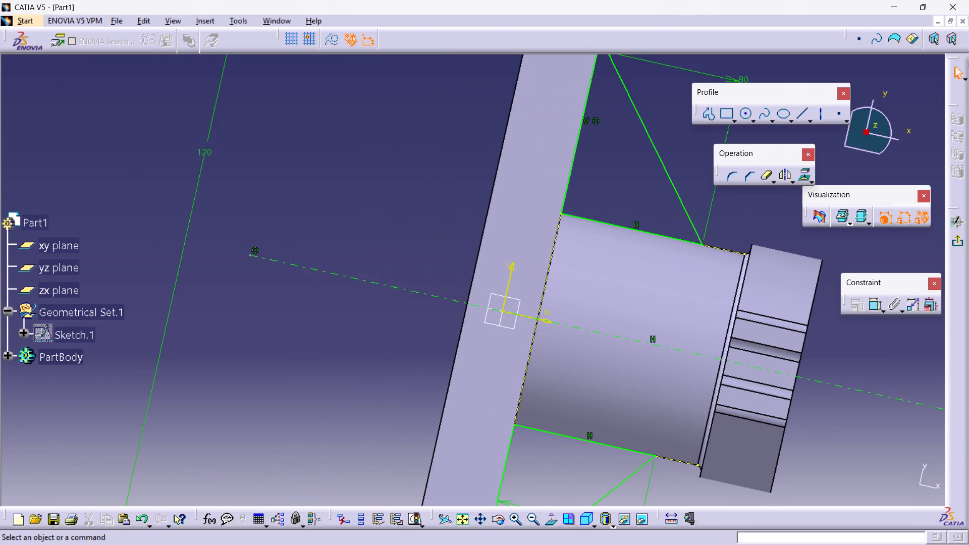
double_click(205, 152)
text(90)
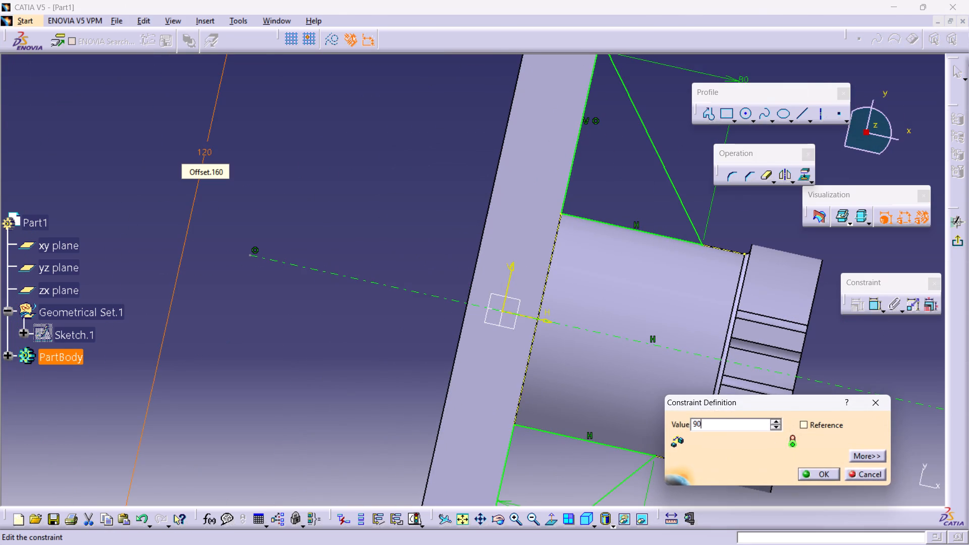
key(Return)
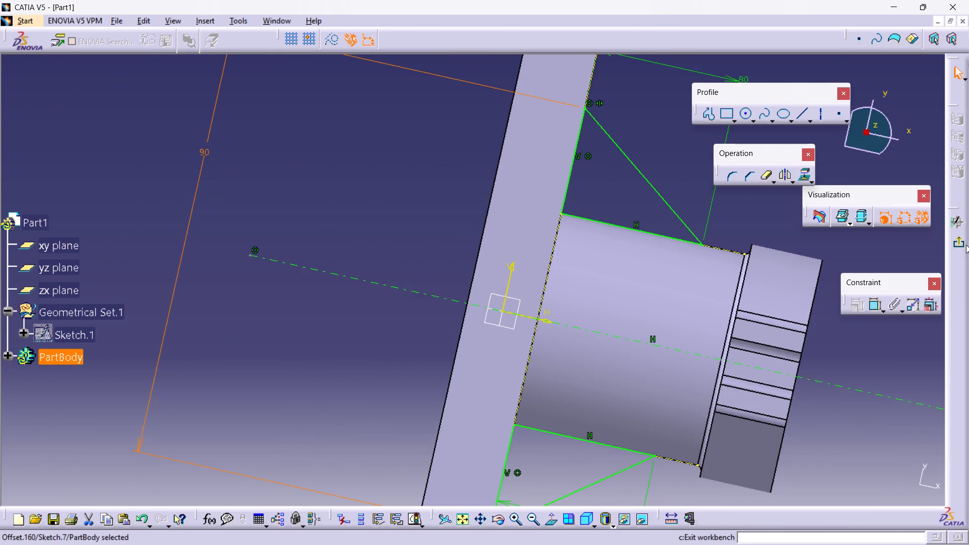
click(965, 241)
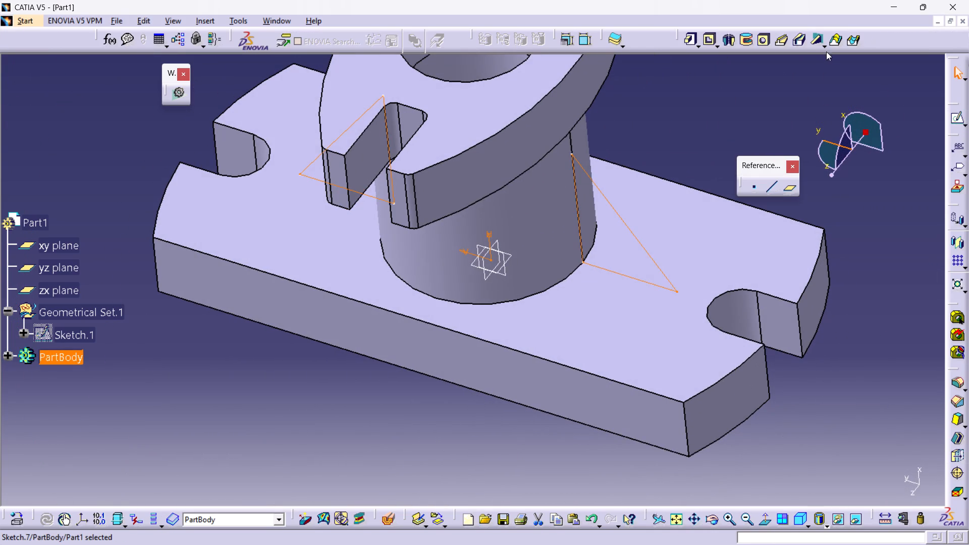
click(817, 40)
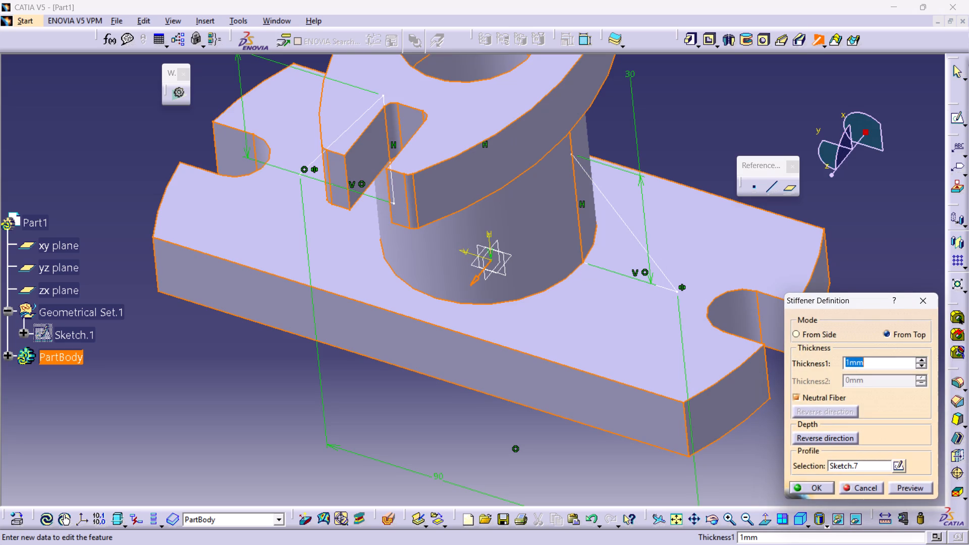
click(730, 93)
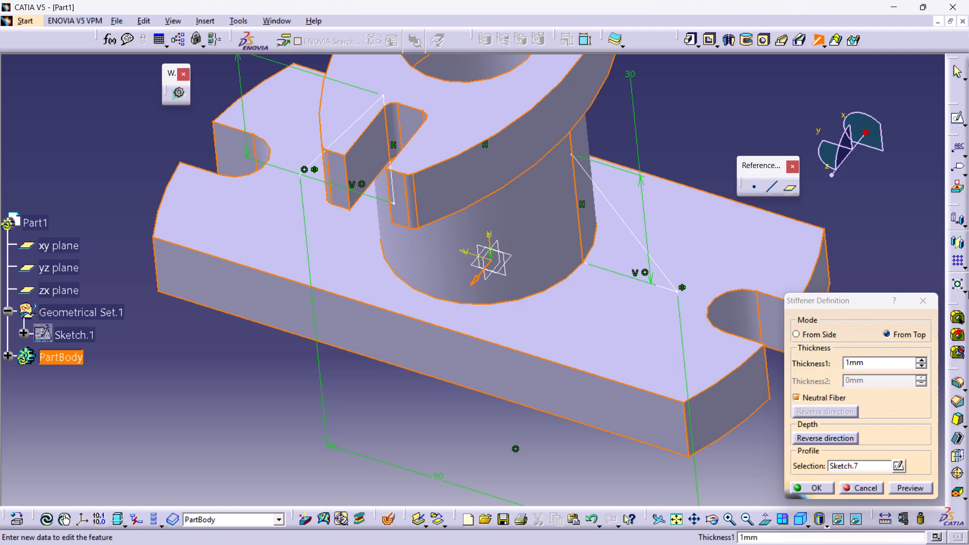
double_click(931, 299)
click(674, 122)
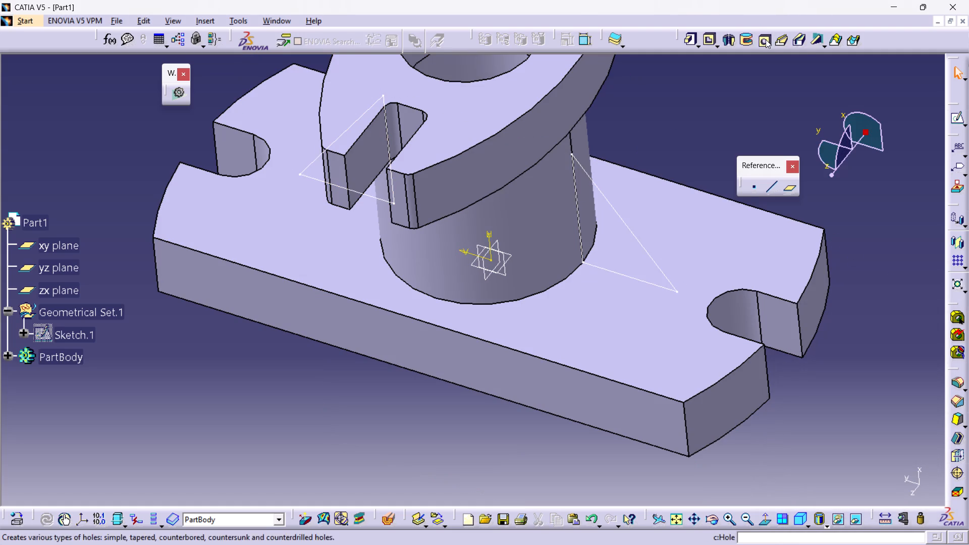
Start a From Side stiffener using the triangular rib sketch, Sketch.7, as its profile.
click(809, 38)
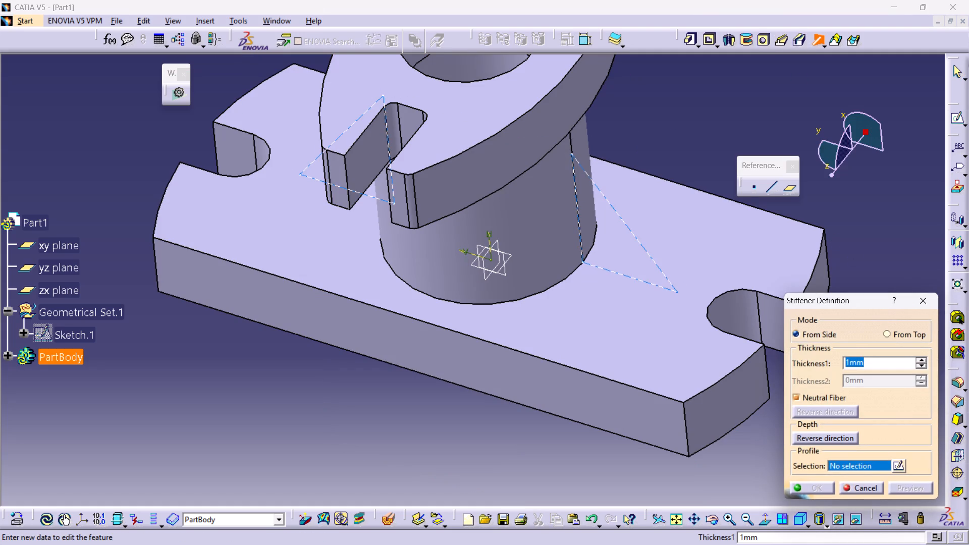
click(628, 227)
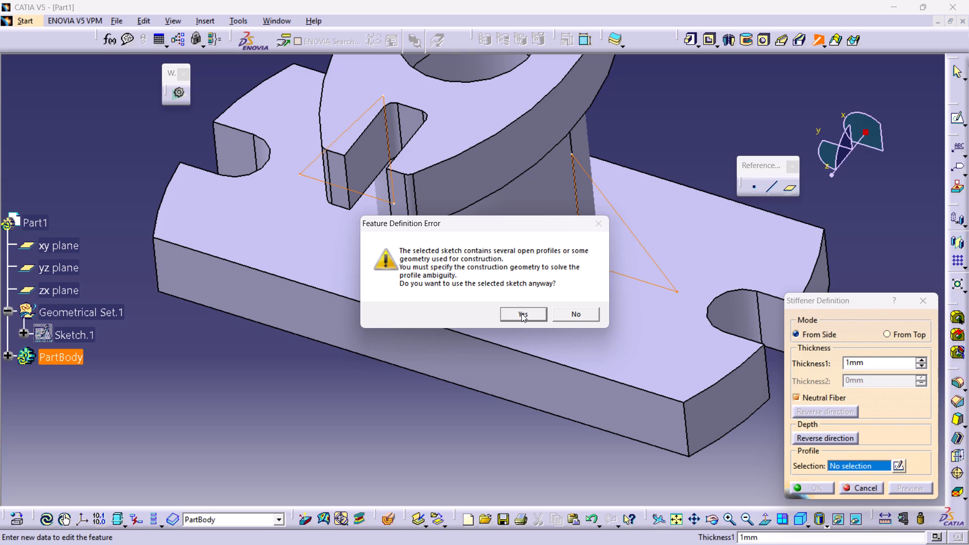
click(521, 313)
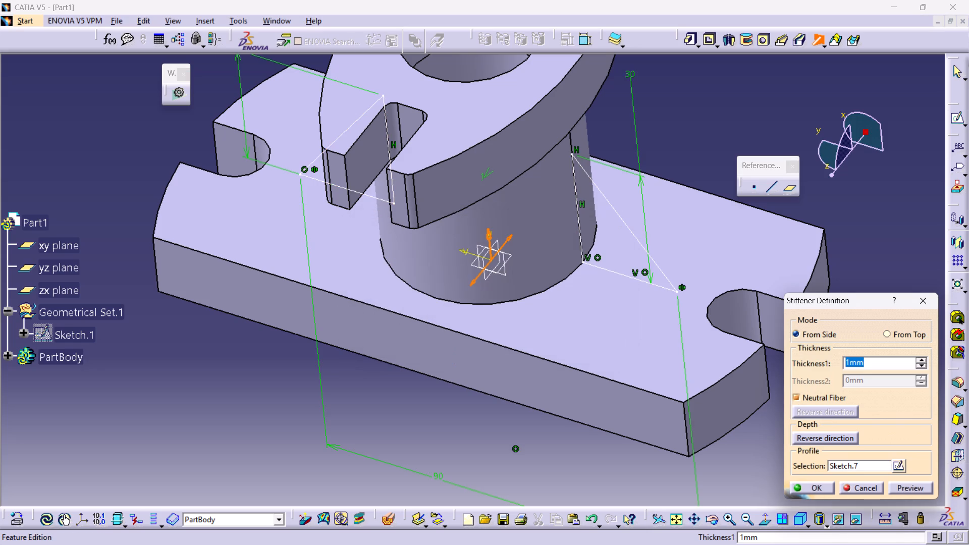
Examine from several angles how the triangular rib profiles meet the cylinder and base plate.
middle_drag(230, 318, 392, 337)
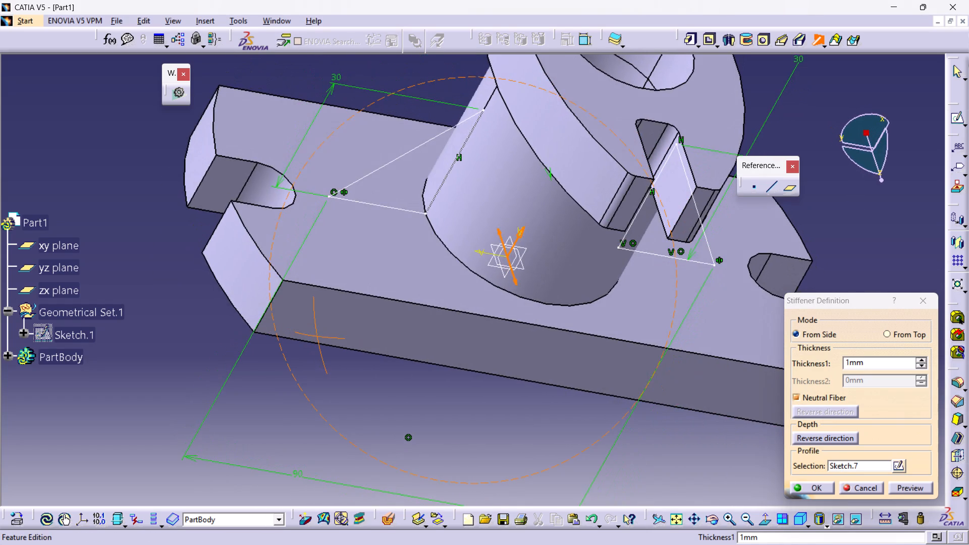
middle_drag(392, 337, 221, 308)
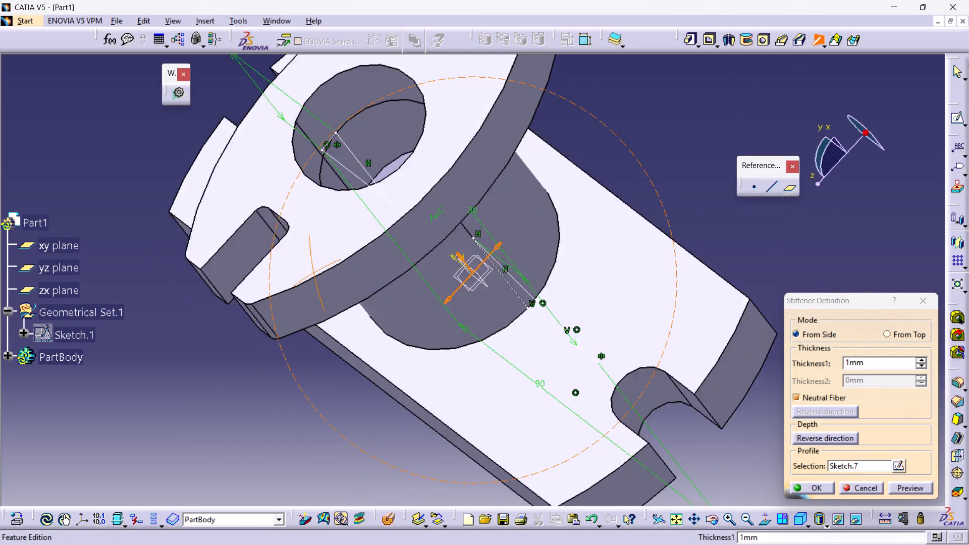
middle_drag(221, 308, 325, 291)
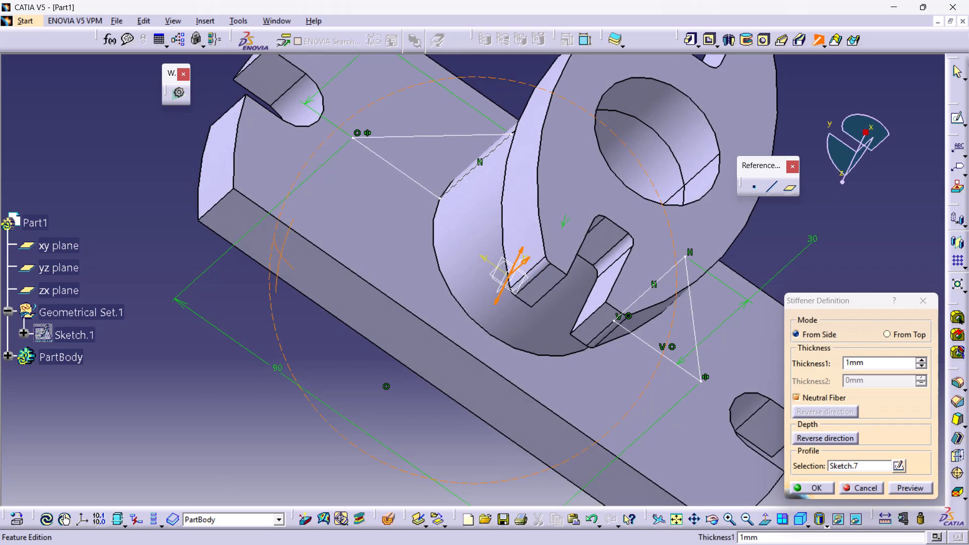
middle_drag(325, 291, 326, 291)
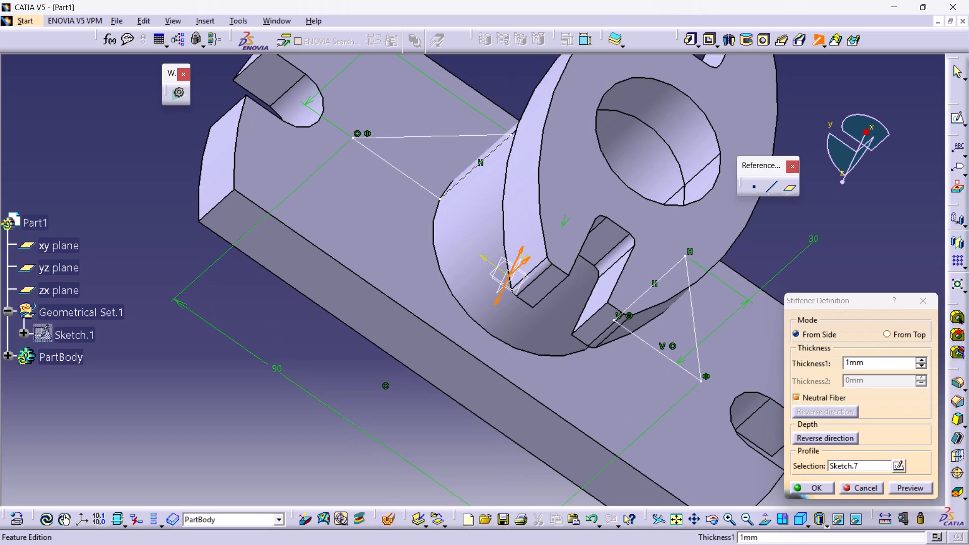
middle_drag(250, 258, 344, 380)
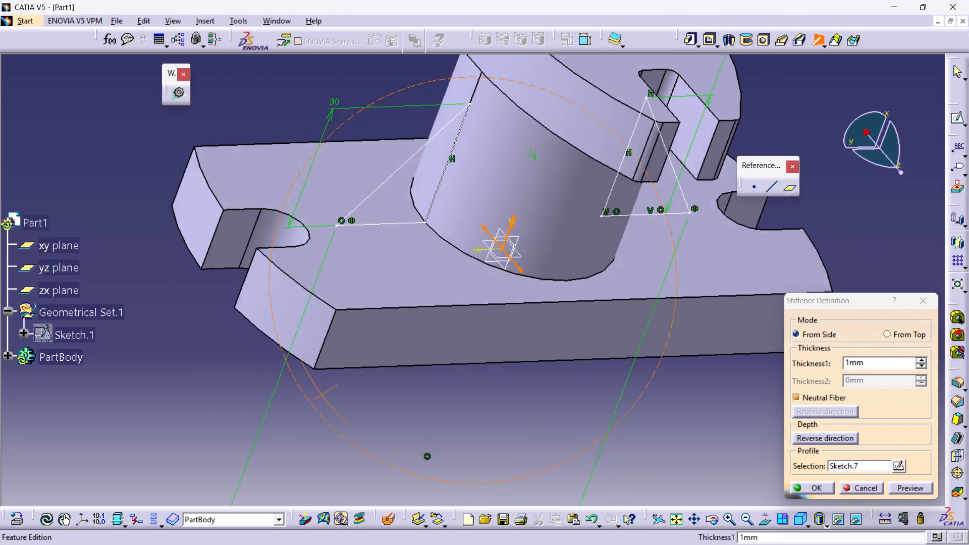
middle_drag(344, 380, 266, 330)
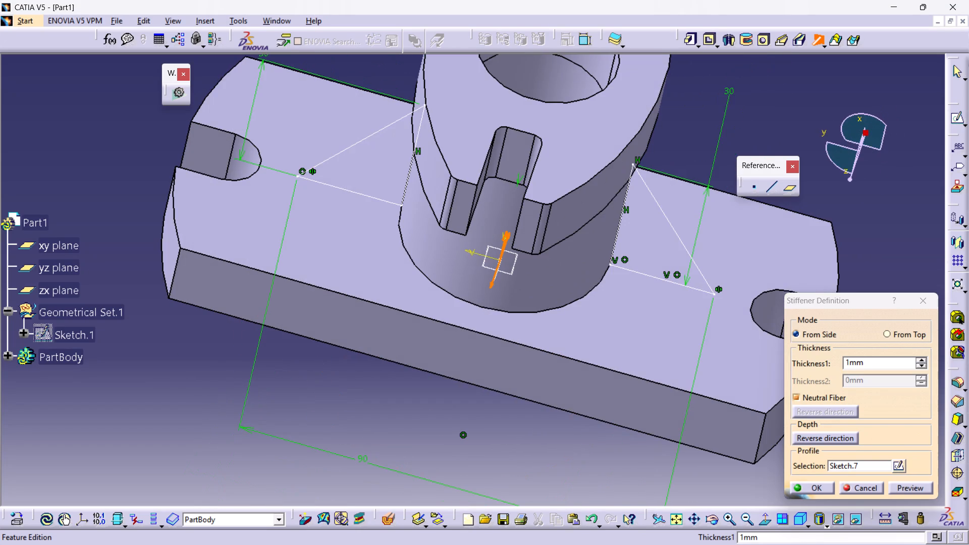
click(656, 198)
click(660, 209)
Open the stiffener's profile sketch, Sketch.7, from its definition and inspect the two triangles for profile problems.
click(895, 462)
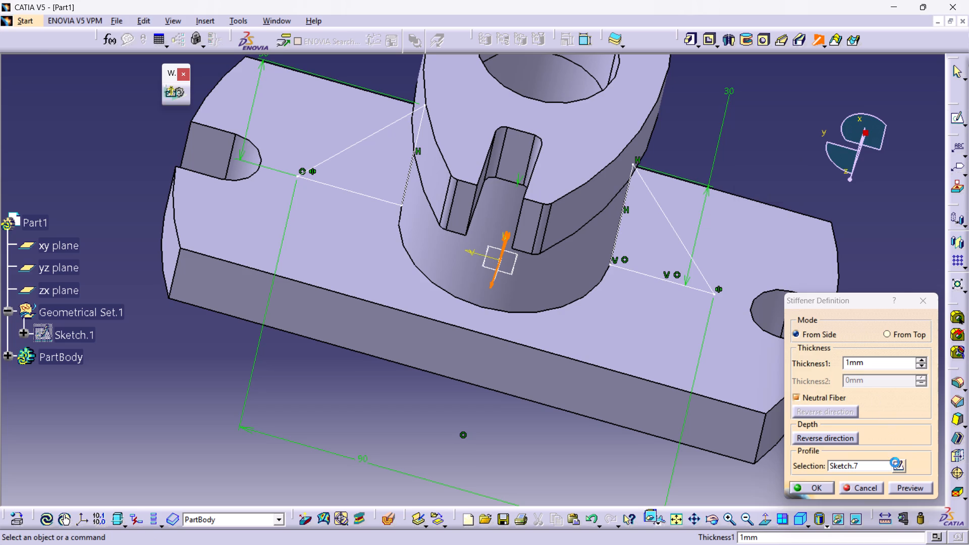
ctrl+middle_drag(726, 330, 722, 360)
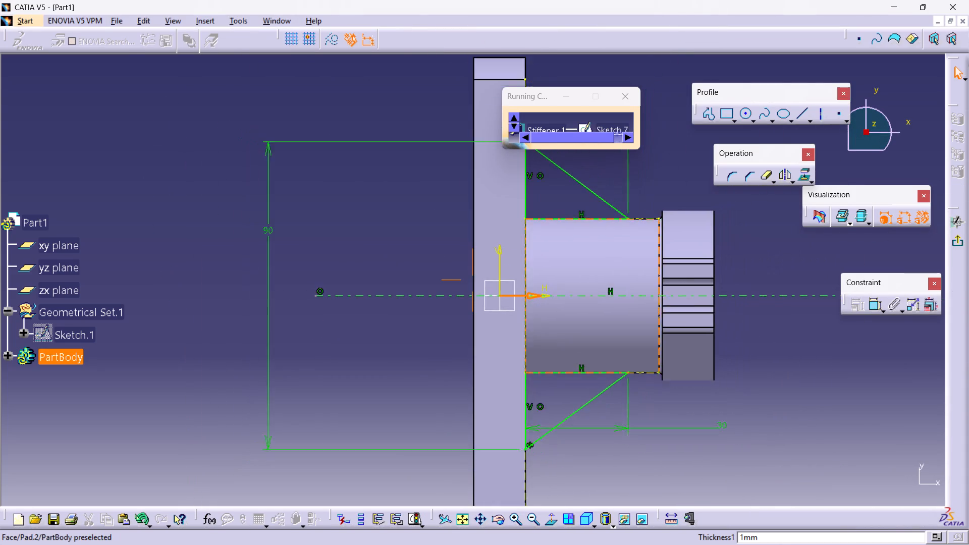
ctrl+middle_drag(722, 360, 721, 367)
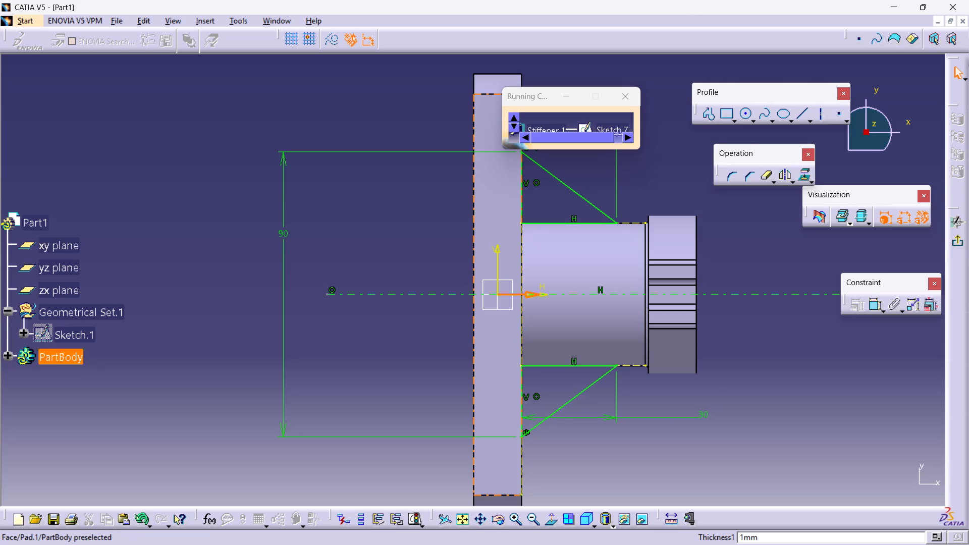
ctrl+middle_drag(583, 283, 586, 314)
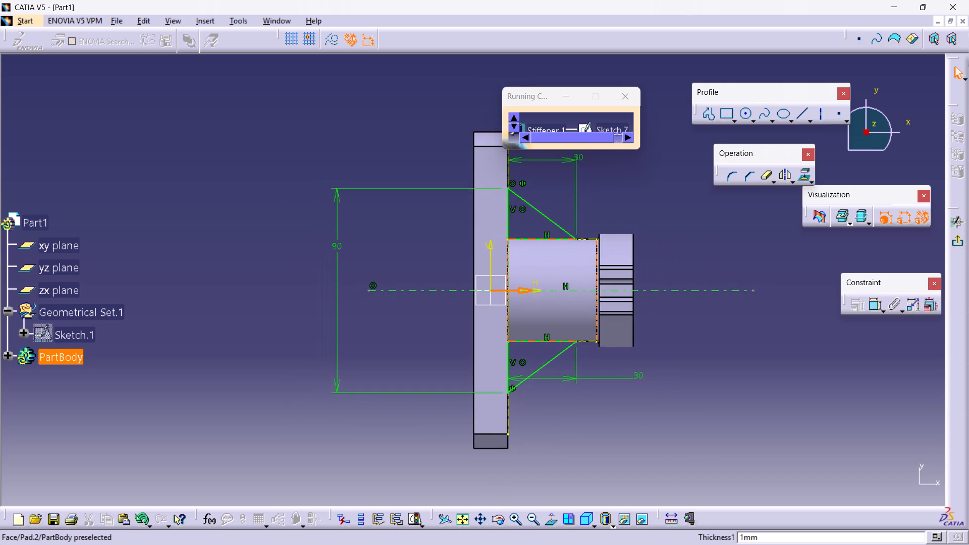
middle_drag(574, 304, 582, 345)
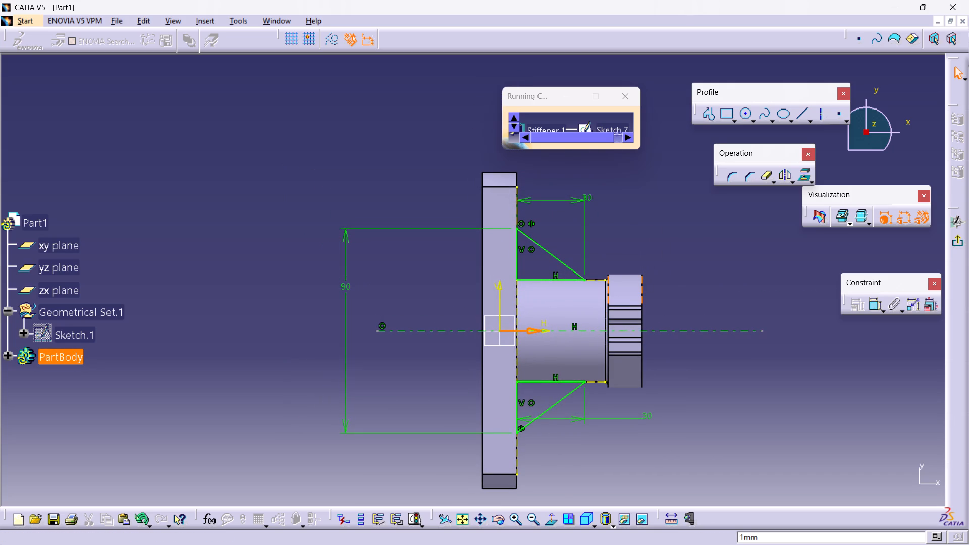
click(950, 242)
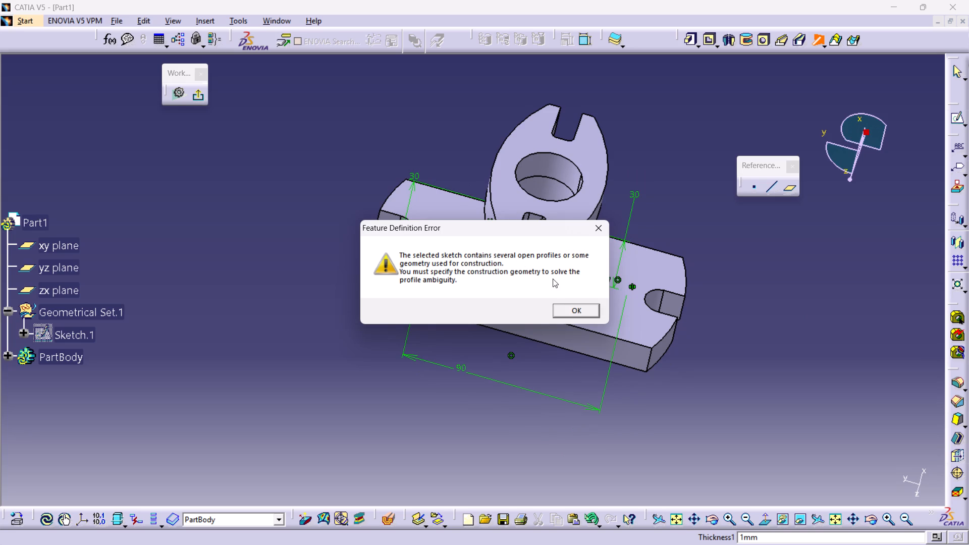
double_click(578, 309)
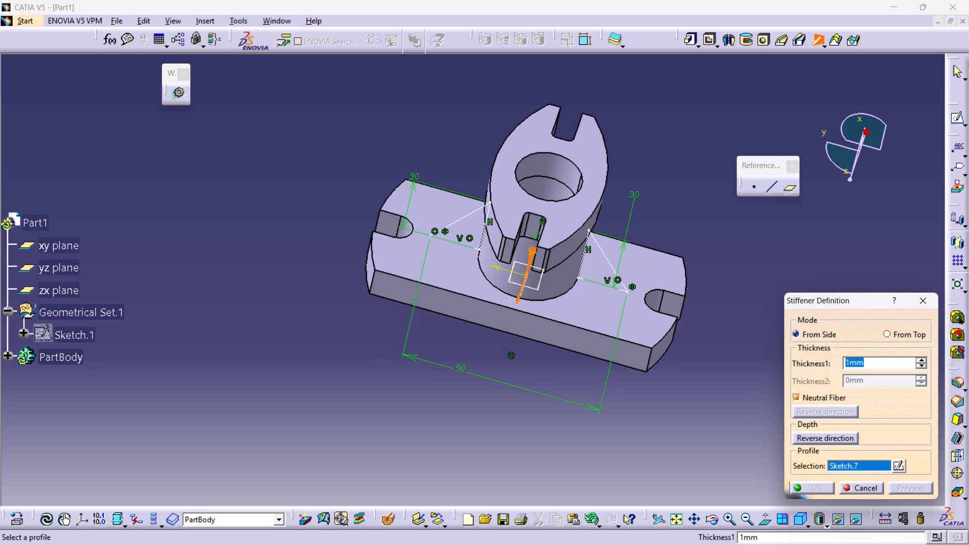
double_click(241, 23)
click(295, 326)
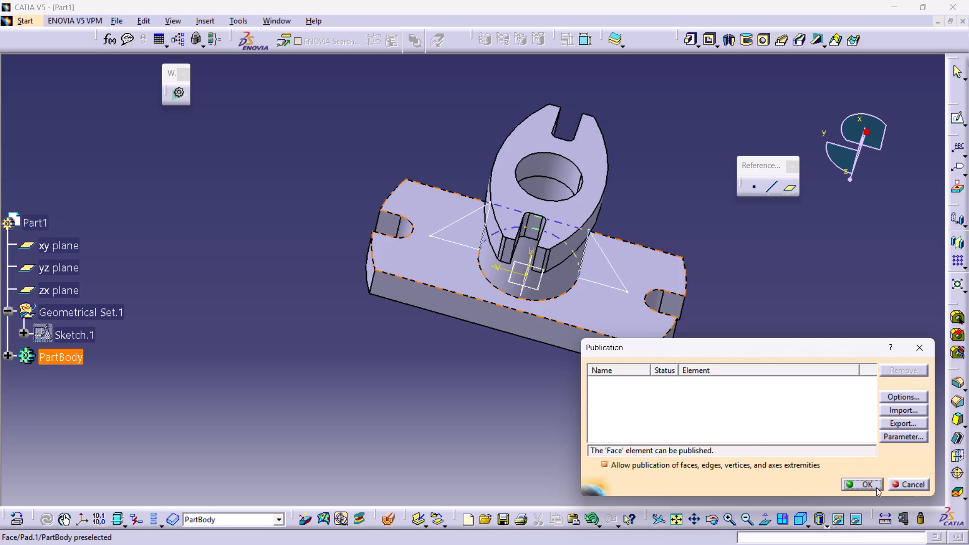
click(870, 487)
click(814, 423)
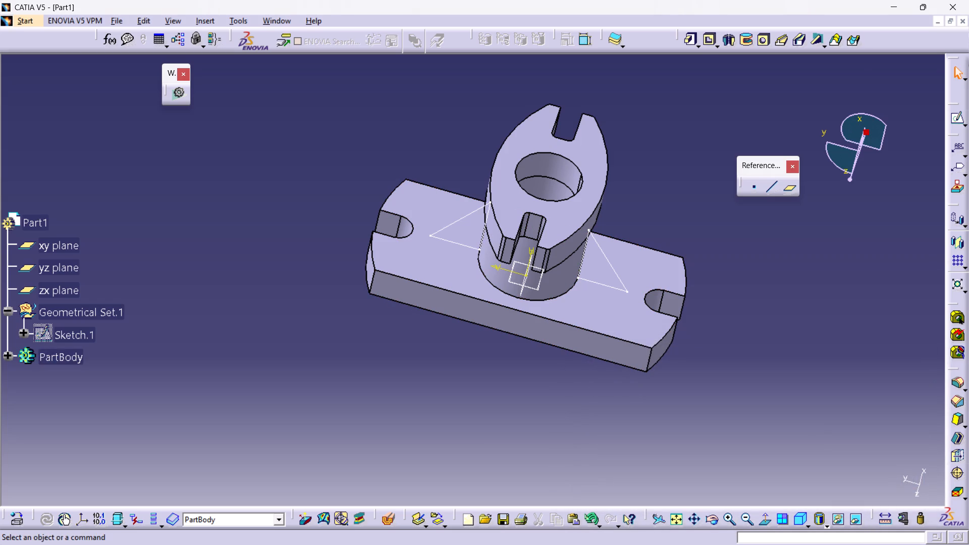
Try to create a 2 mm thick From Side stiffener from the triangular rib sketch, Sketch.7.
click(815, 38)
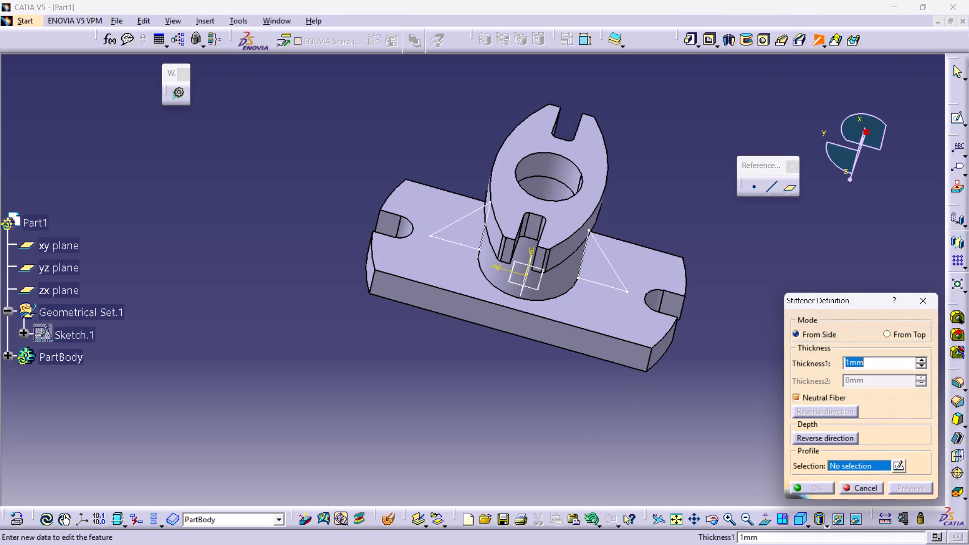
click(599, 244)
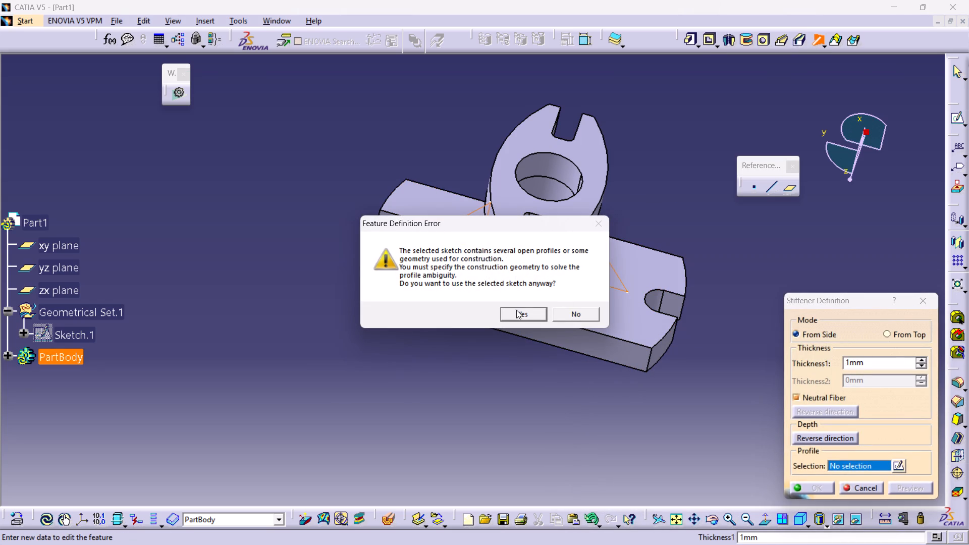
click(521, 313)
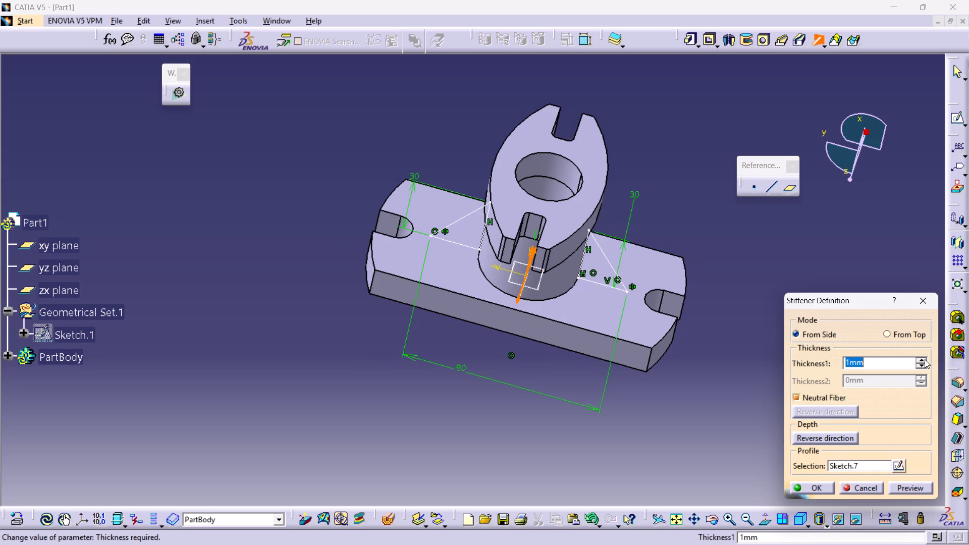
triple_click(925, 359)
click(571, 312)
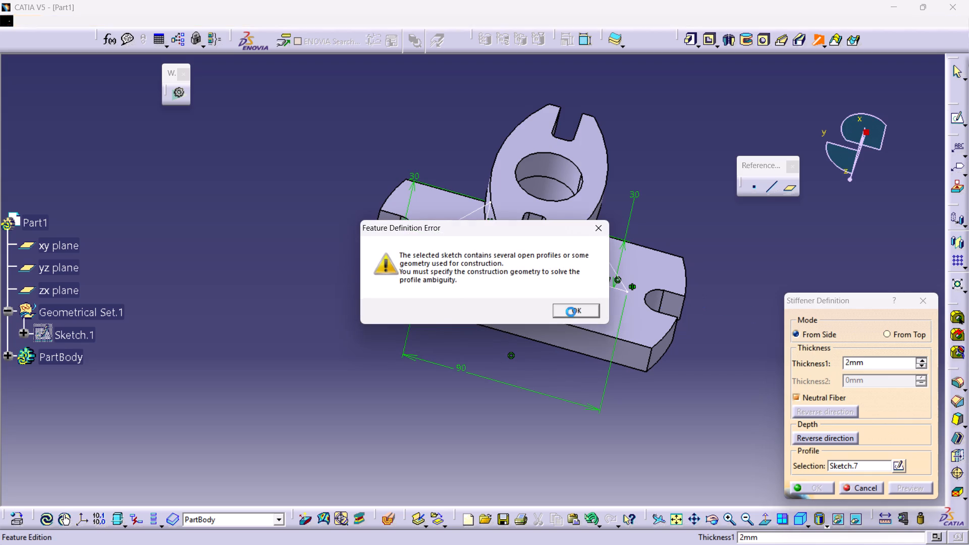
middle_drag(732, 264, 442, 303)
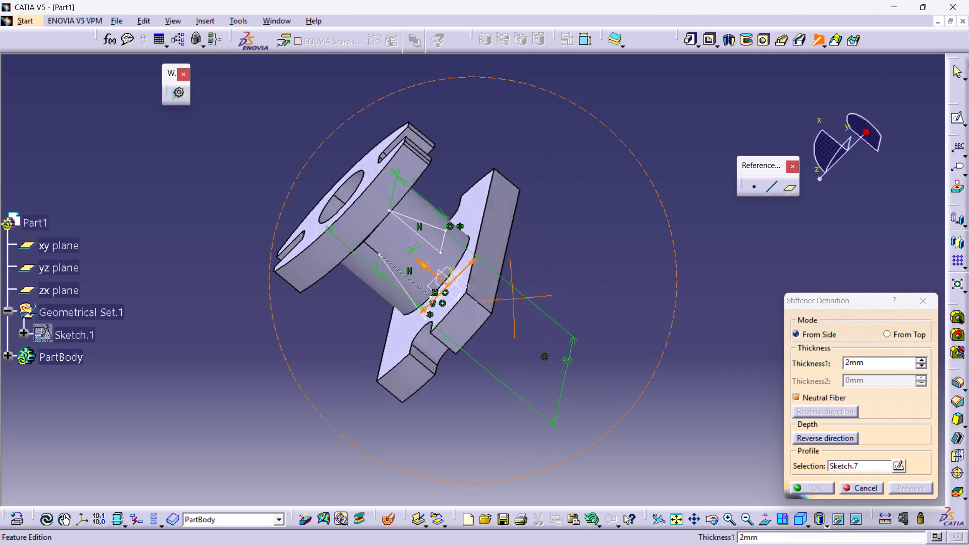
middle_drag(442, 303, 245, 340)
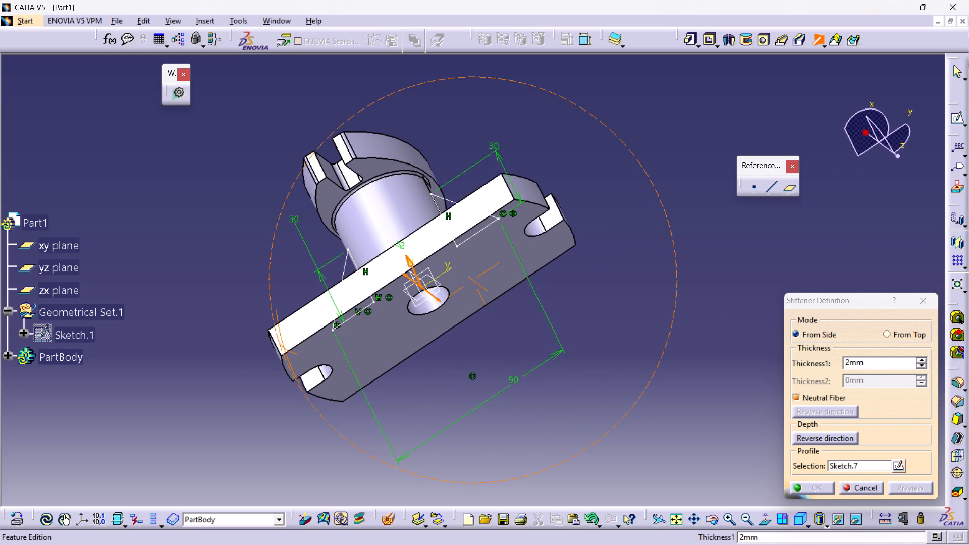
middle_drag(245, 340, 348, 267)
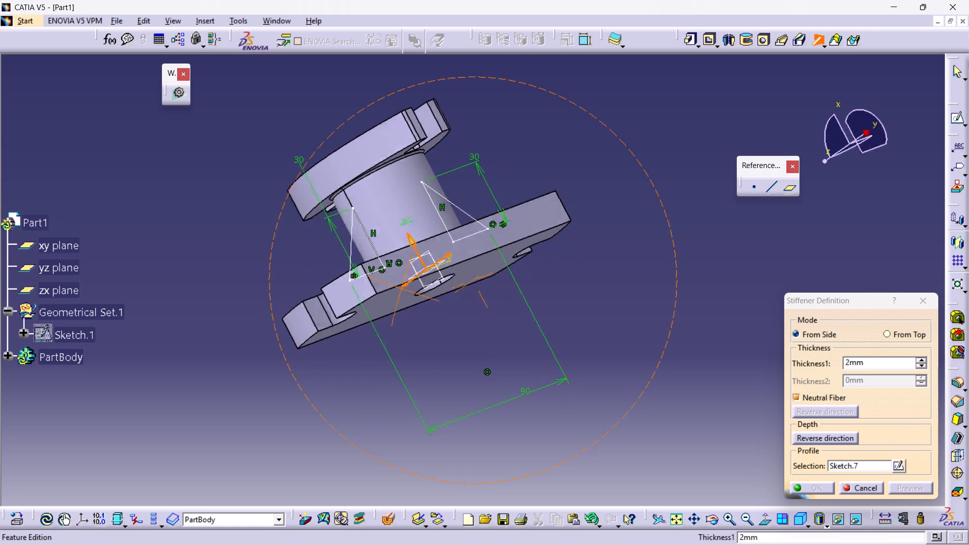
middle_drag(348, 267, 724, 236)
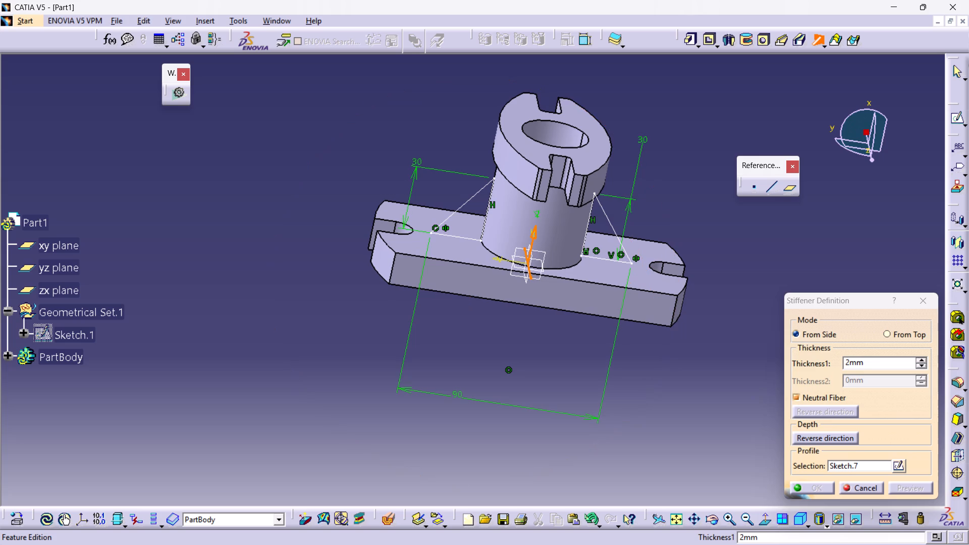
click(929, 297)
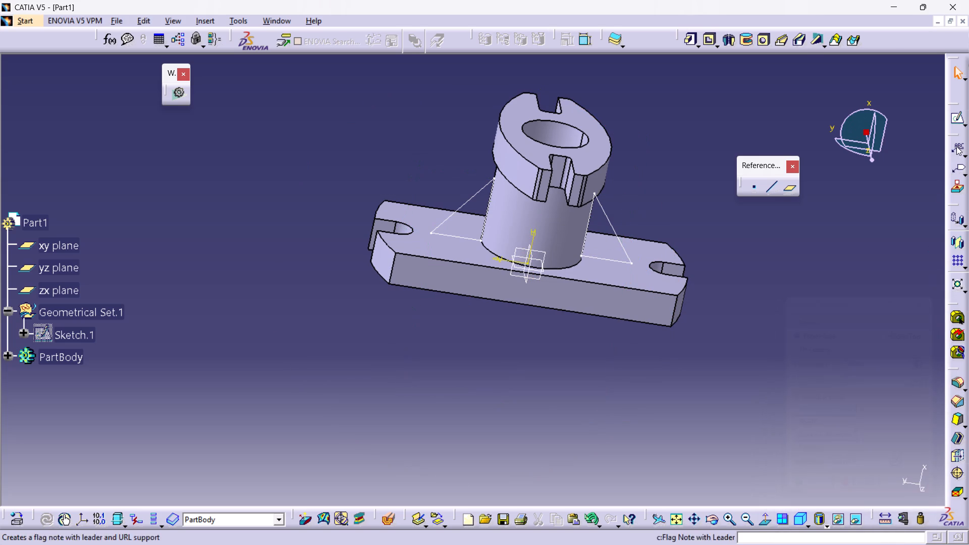
In the triangular rib sketch, delete the four lines along the base plate and cylinder, keeping only the two sloped lines.
click(958, 119)
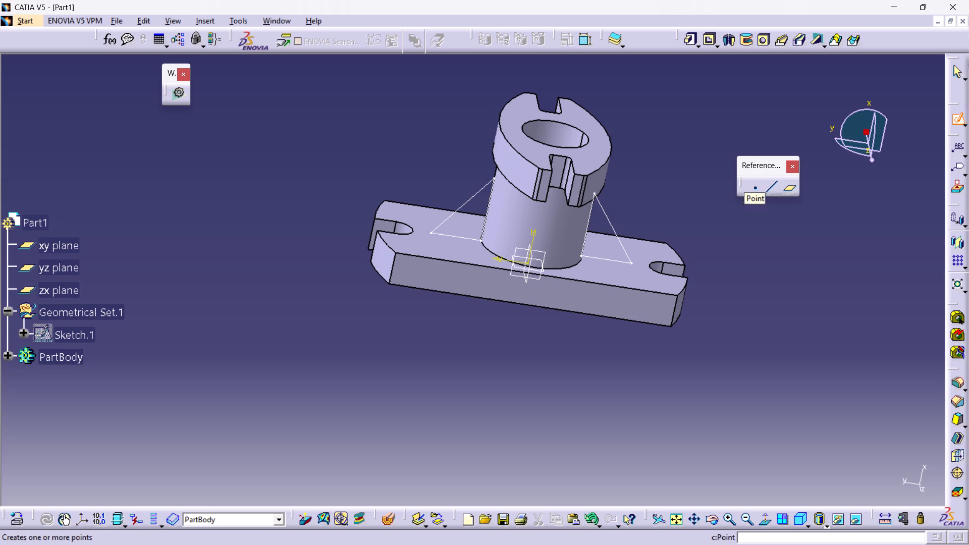
click(617, 241)
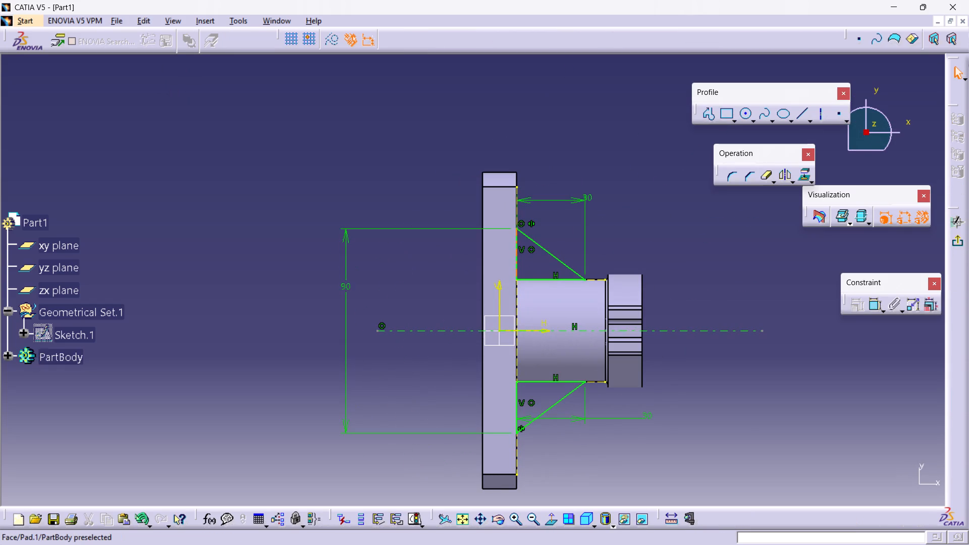
ctrl+click(517, 253)
ctrl+click(536, 279)
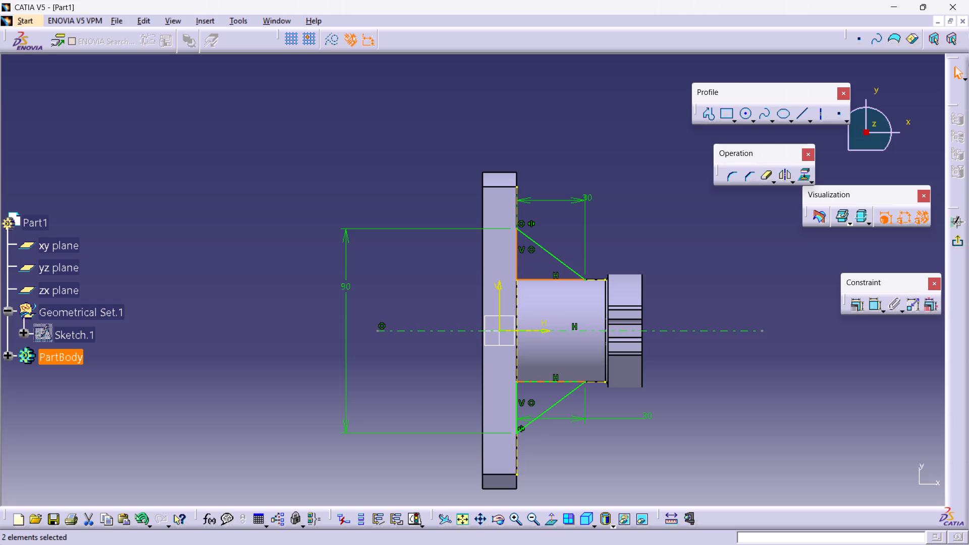
ctrl+click(552, 380)
ctrl+click(518, 409)
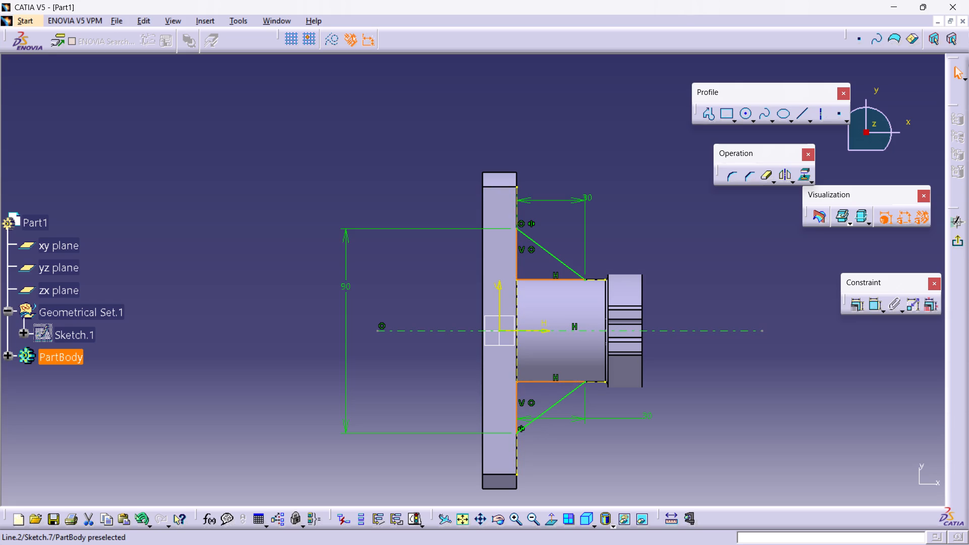
right_click(547, 381)
click(570, 353)
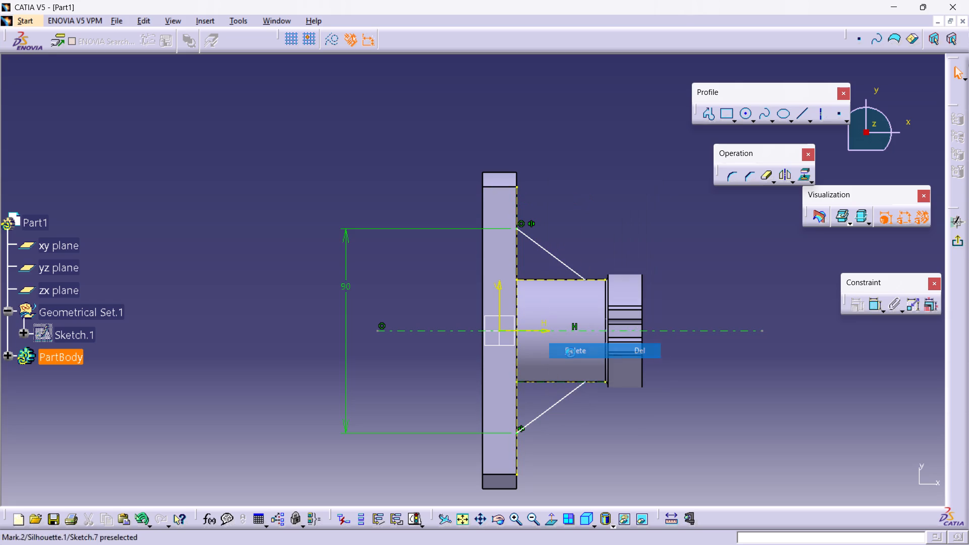
click(958, 245)
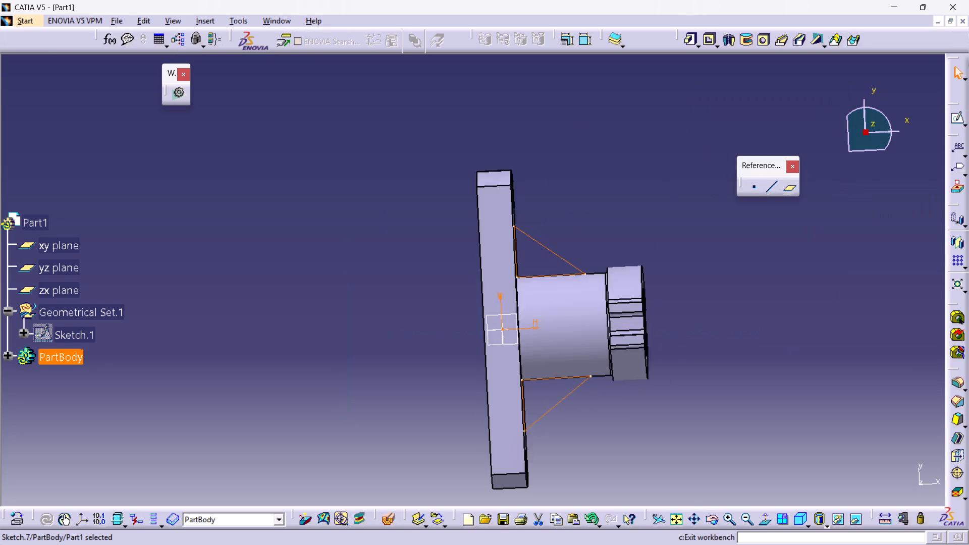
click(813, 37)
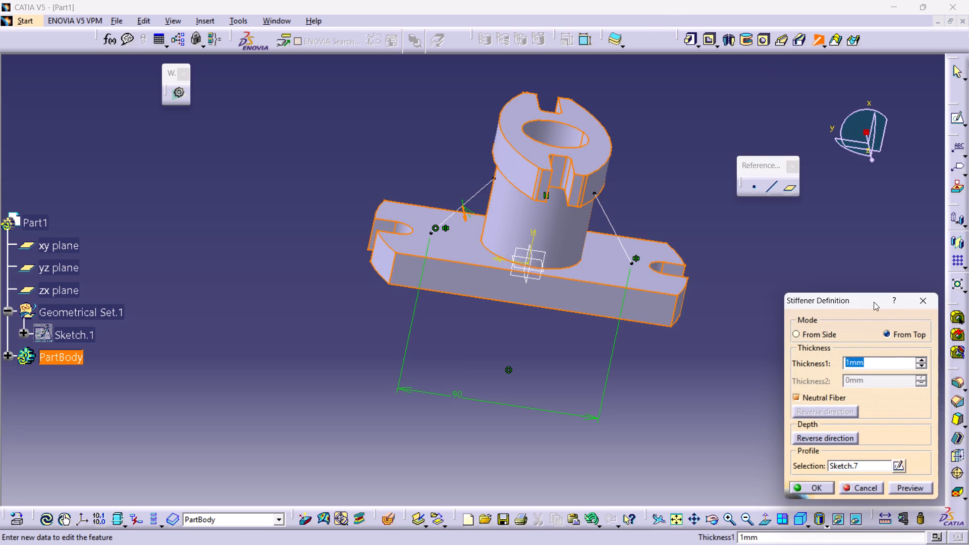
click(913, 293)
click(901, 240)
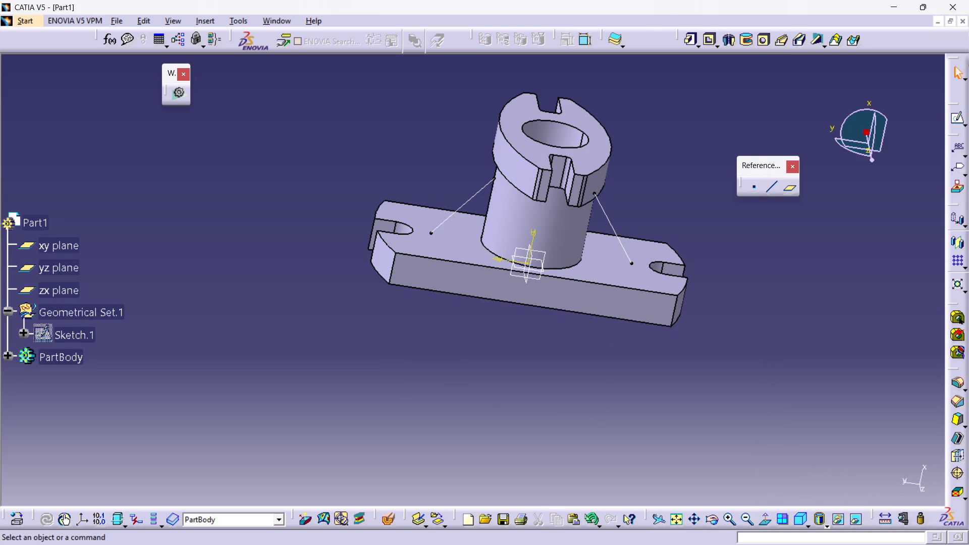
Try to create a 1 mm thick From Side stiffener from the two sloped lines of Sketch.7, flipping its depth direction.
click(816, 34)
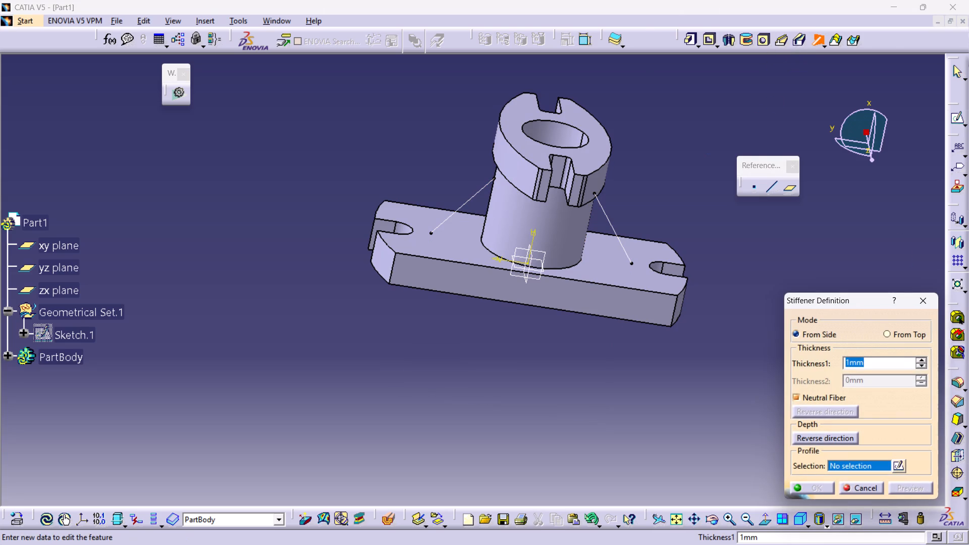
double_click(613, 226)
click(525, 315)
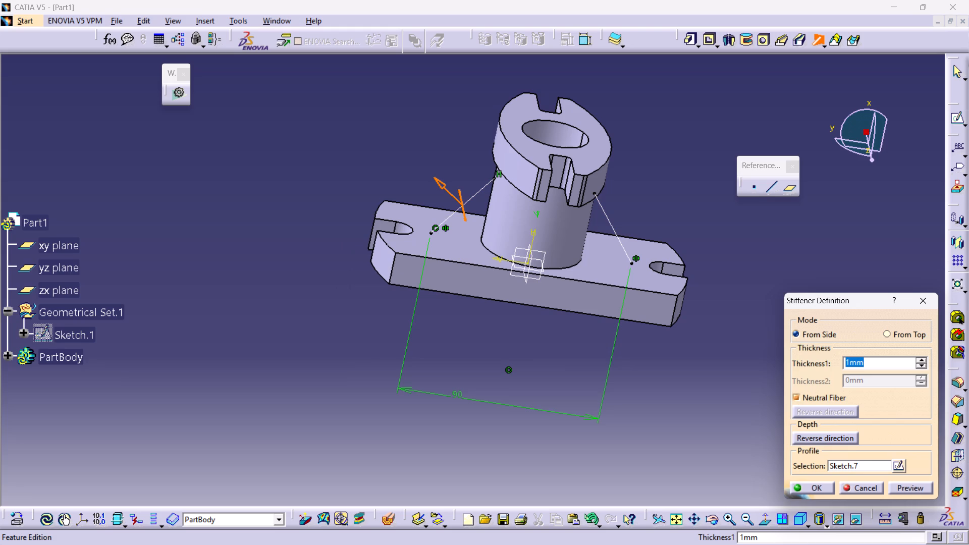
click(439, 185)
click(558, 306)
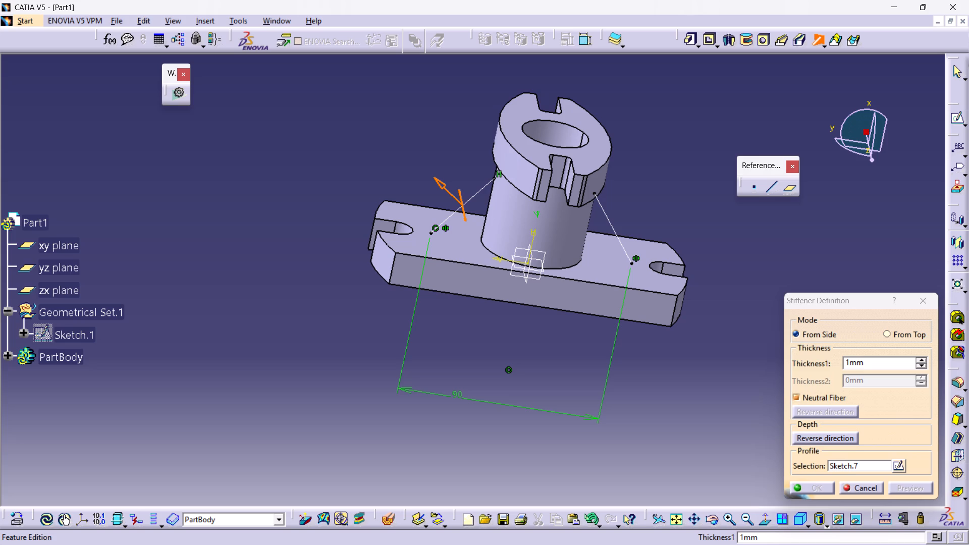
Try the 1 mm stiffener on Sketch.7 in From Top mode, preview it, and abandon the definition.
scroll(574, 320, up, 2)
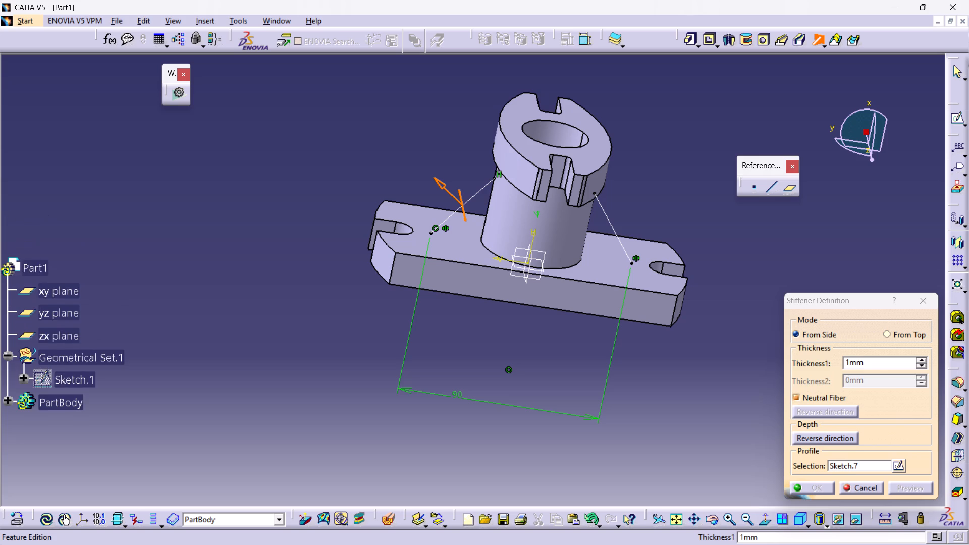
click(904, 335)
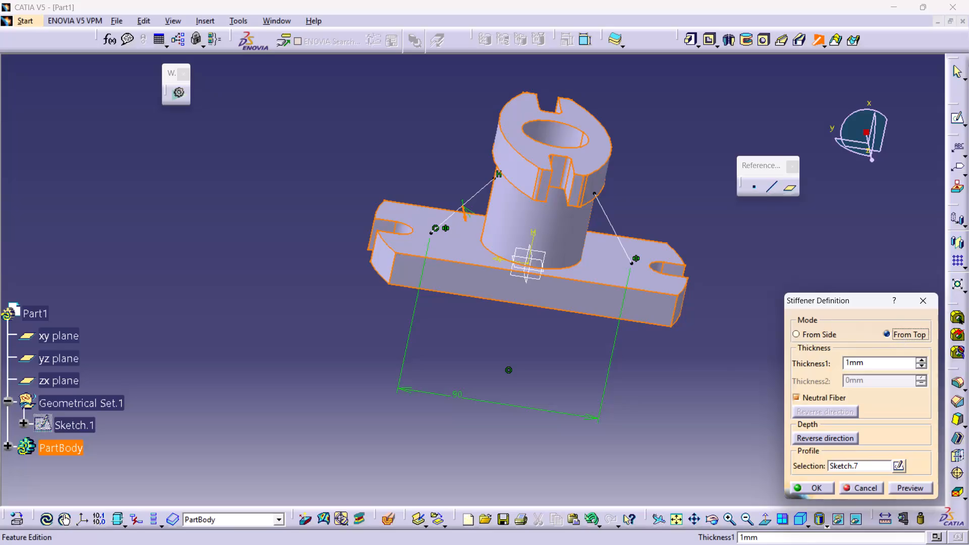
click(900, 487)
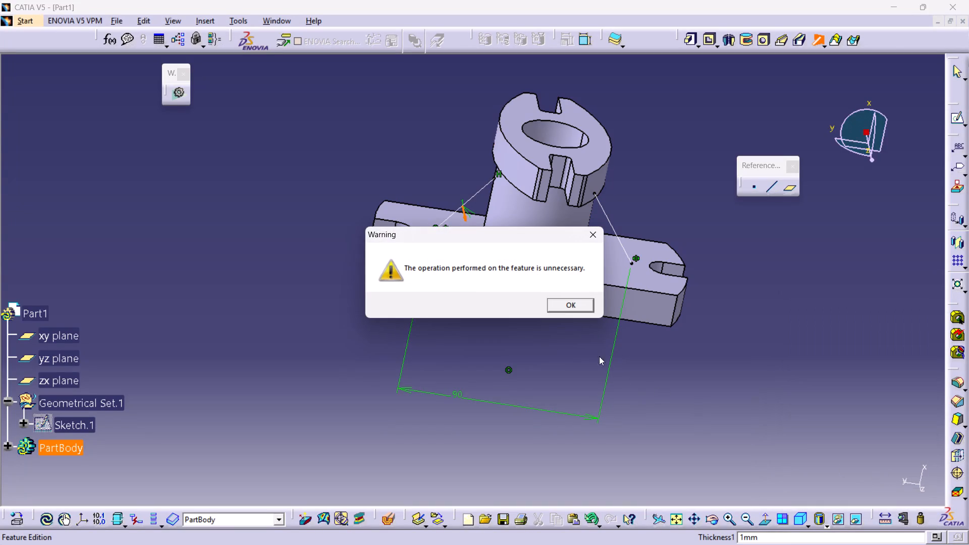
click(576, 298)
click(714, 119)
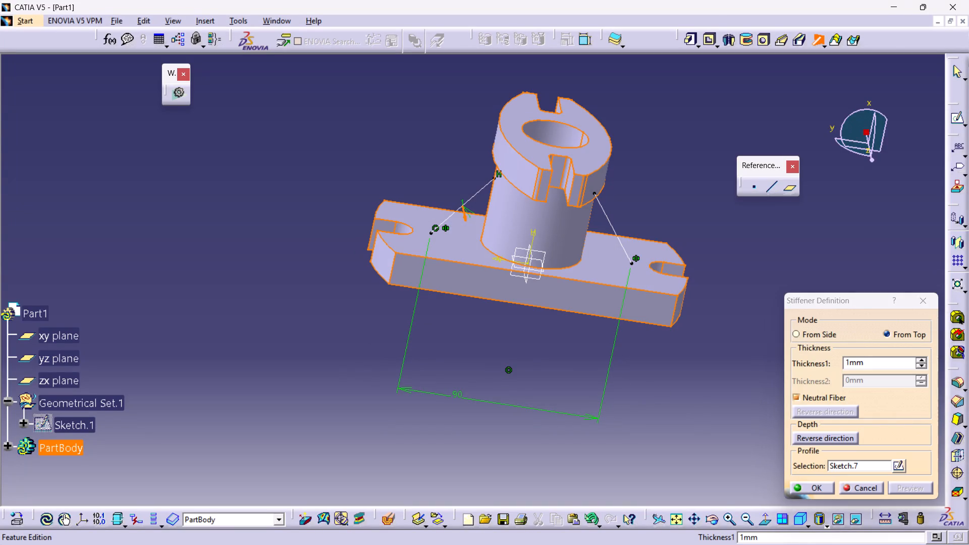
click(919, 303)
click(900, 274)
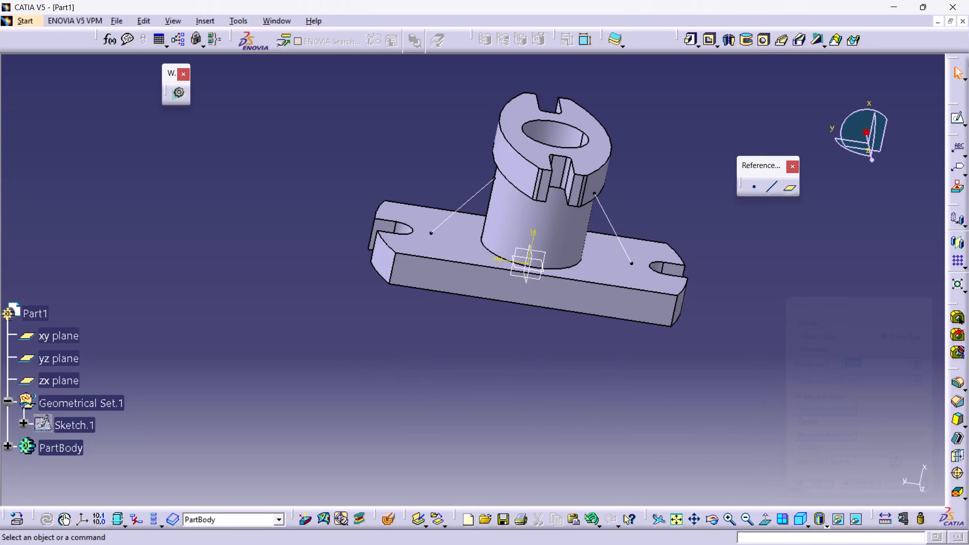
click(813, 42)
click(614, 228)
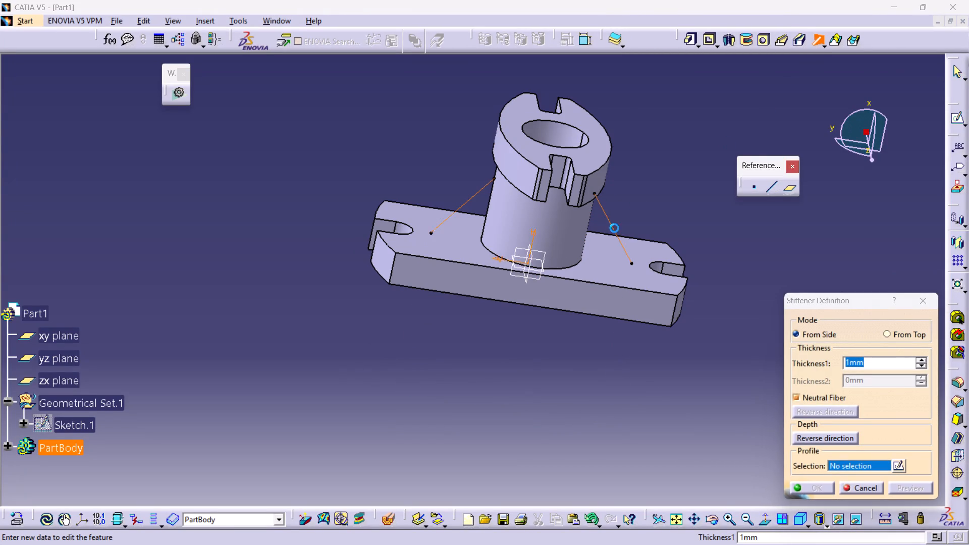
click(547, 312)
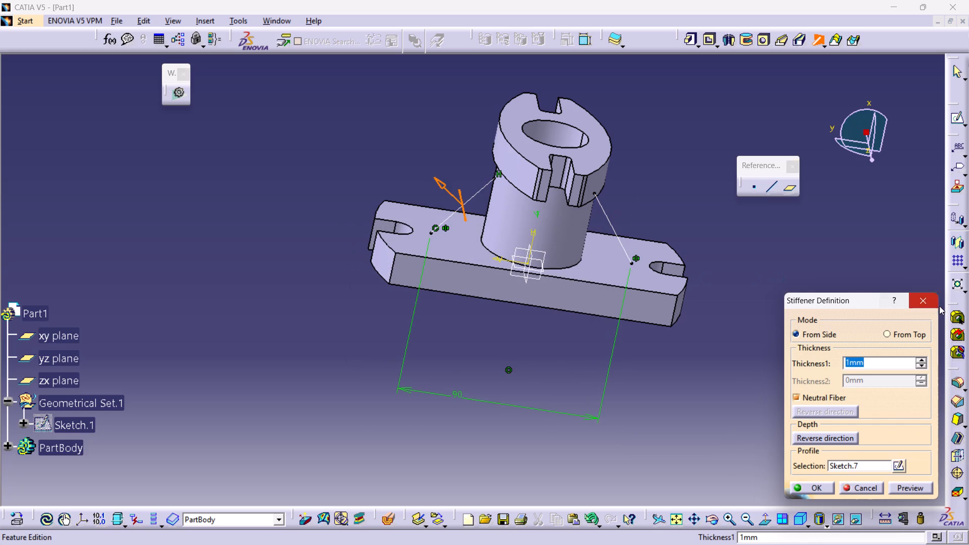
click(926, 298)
In the rib sketch, draw two horizontal lines along the cylinder's edges from the sloped lines' ends to the base plate and exit the sketch.
click(960, 121)
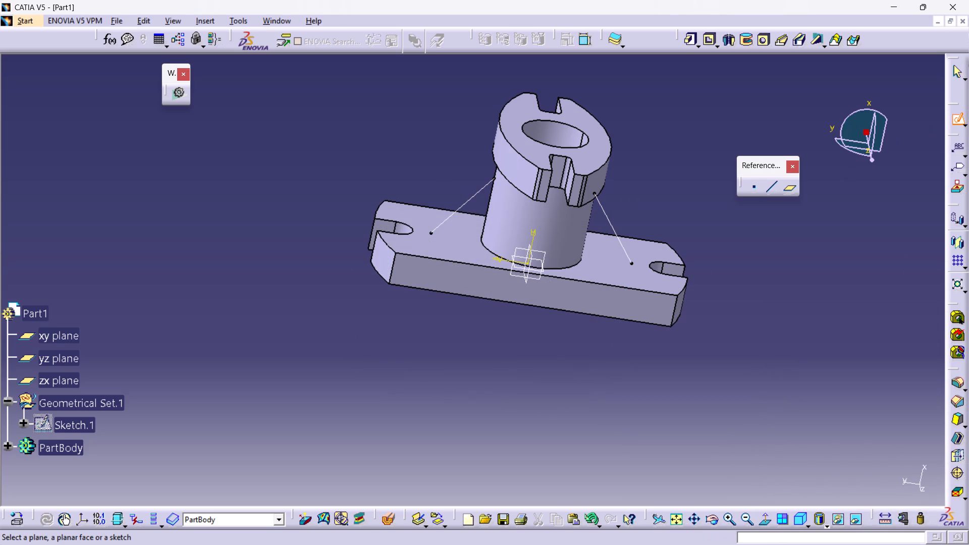
click(615, 230)
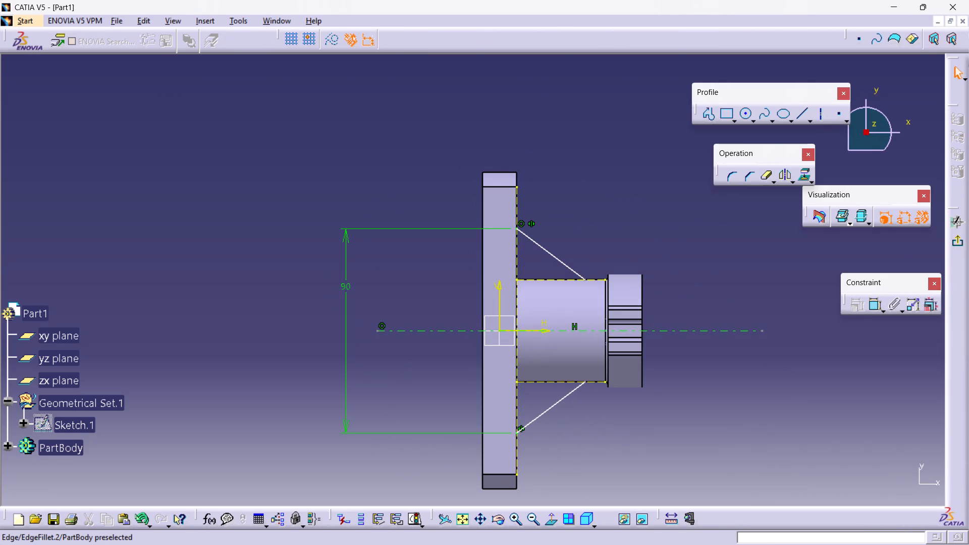
click(704, 253)
double_click(803, 114)
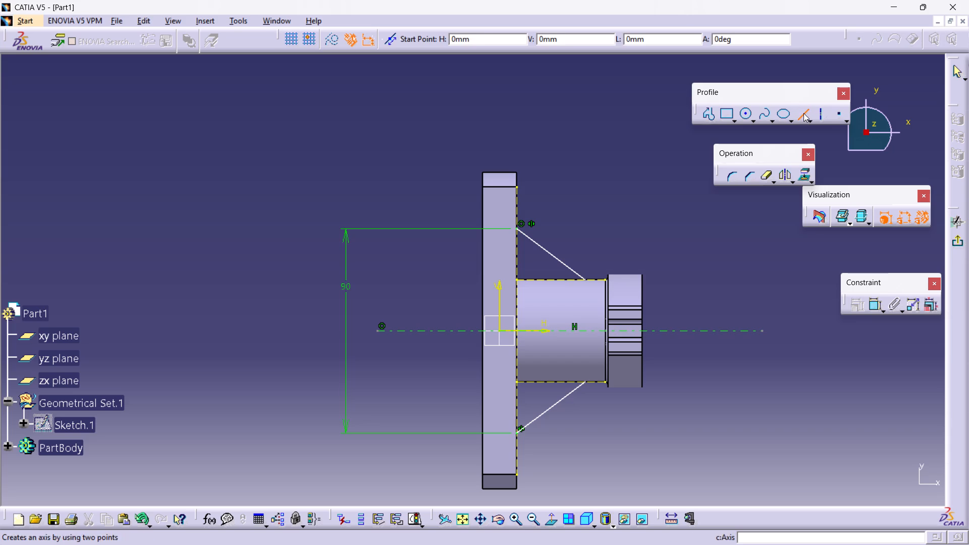
click(585, 281)
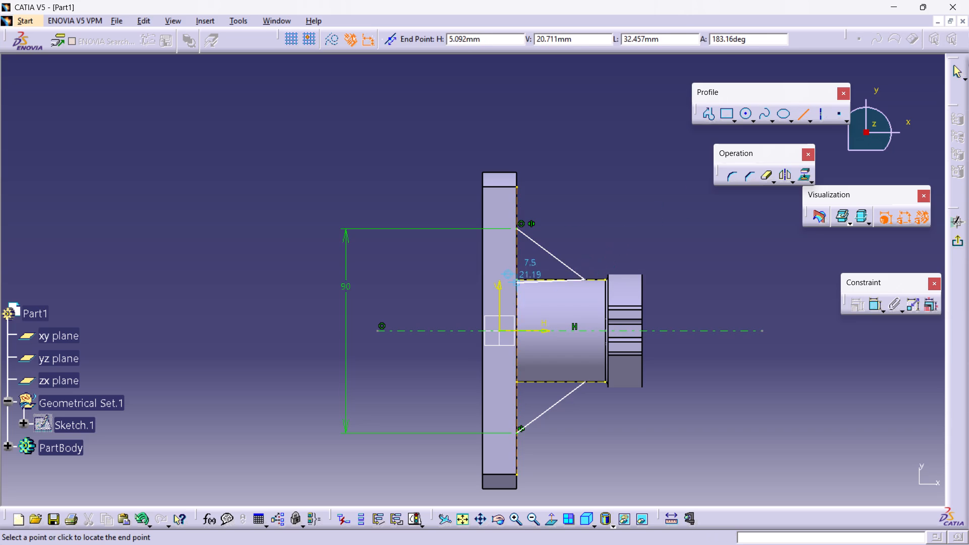
click(518, 279)
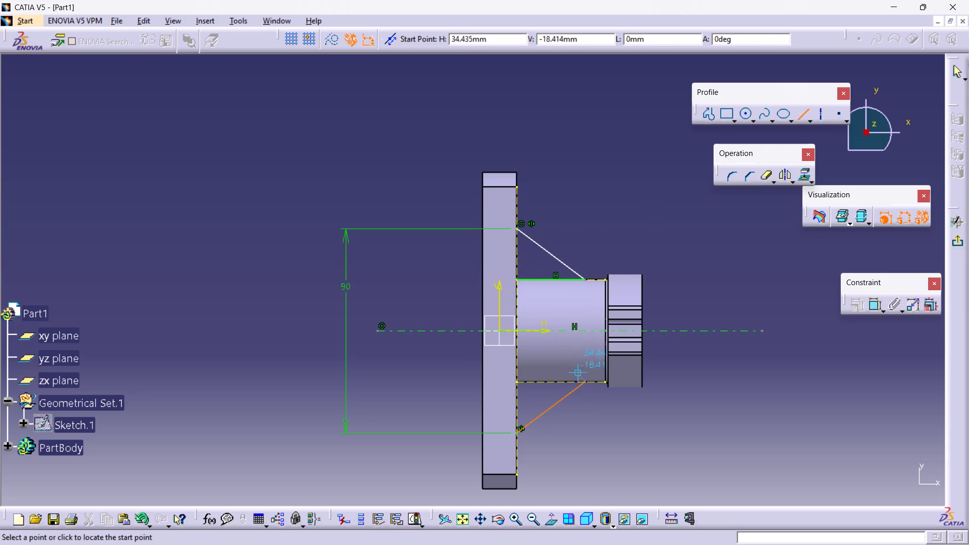
click(586, 382)
click(515, 381)
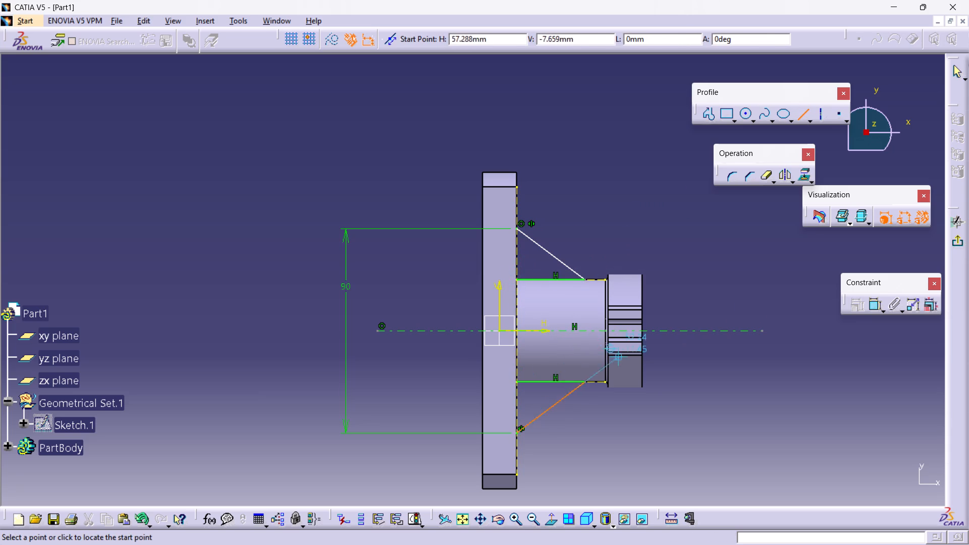
click(956, 247)
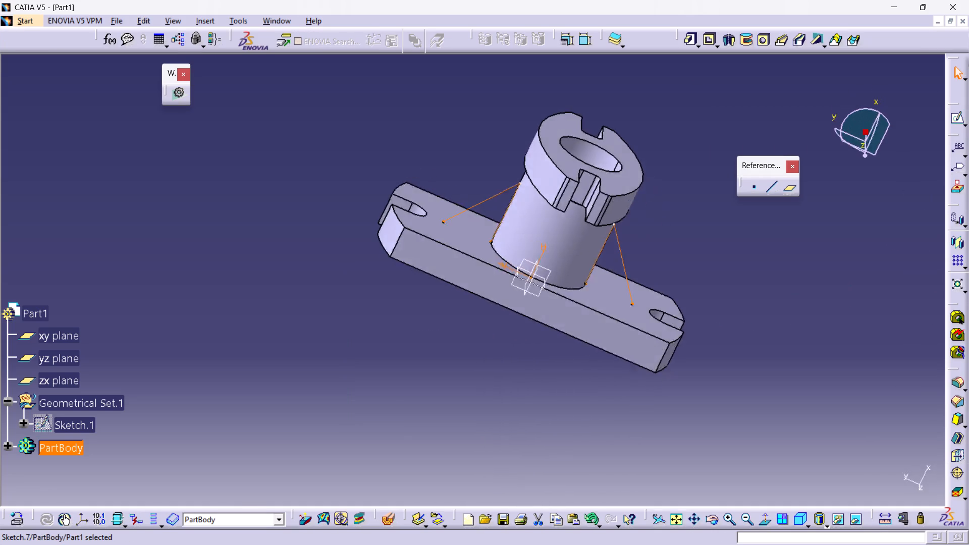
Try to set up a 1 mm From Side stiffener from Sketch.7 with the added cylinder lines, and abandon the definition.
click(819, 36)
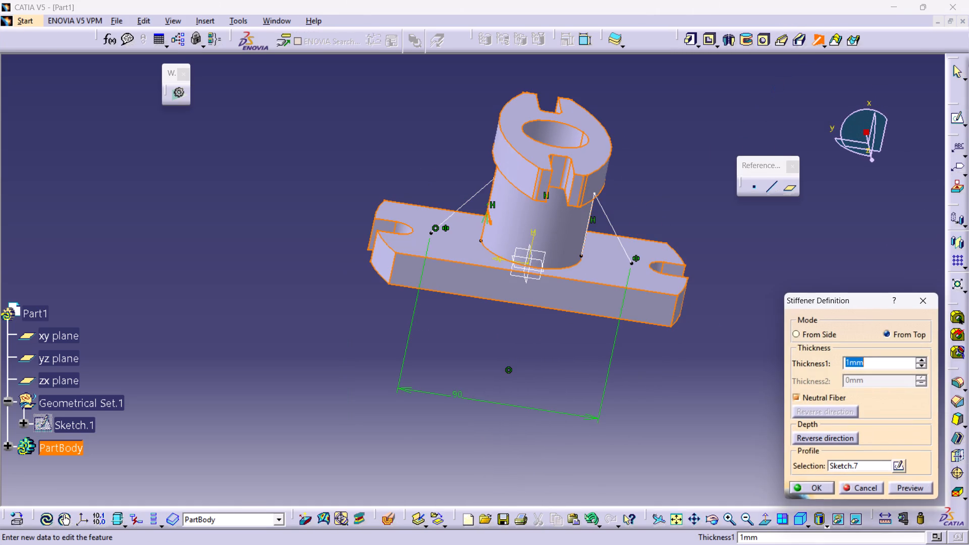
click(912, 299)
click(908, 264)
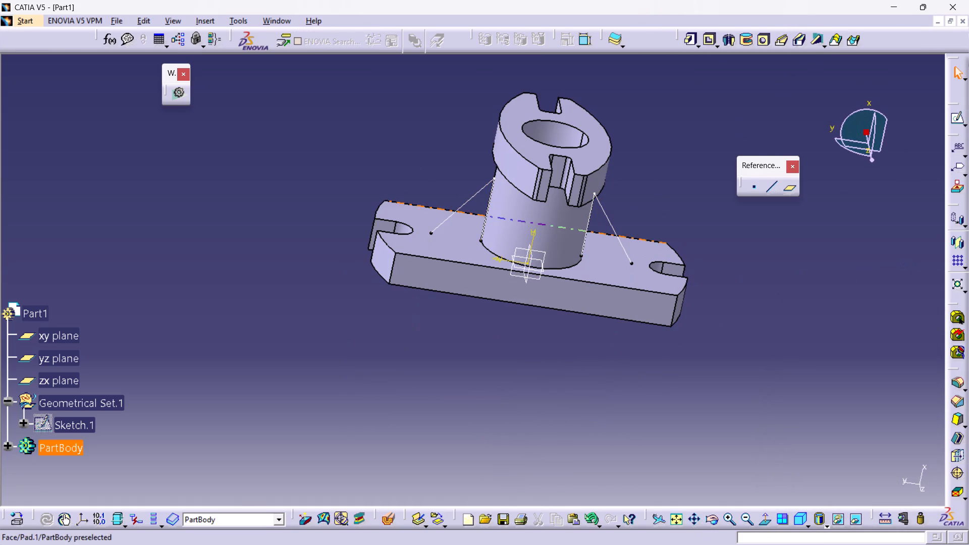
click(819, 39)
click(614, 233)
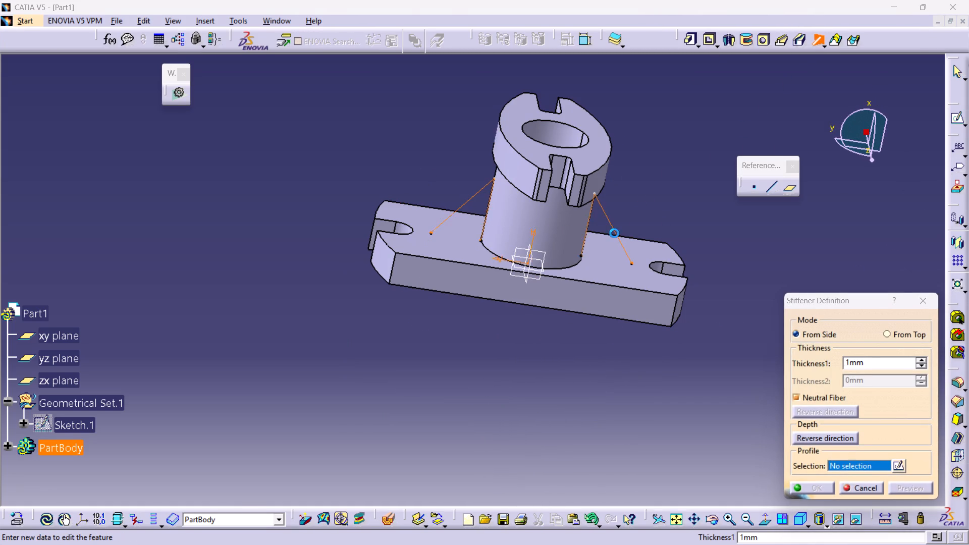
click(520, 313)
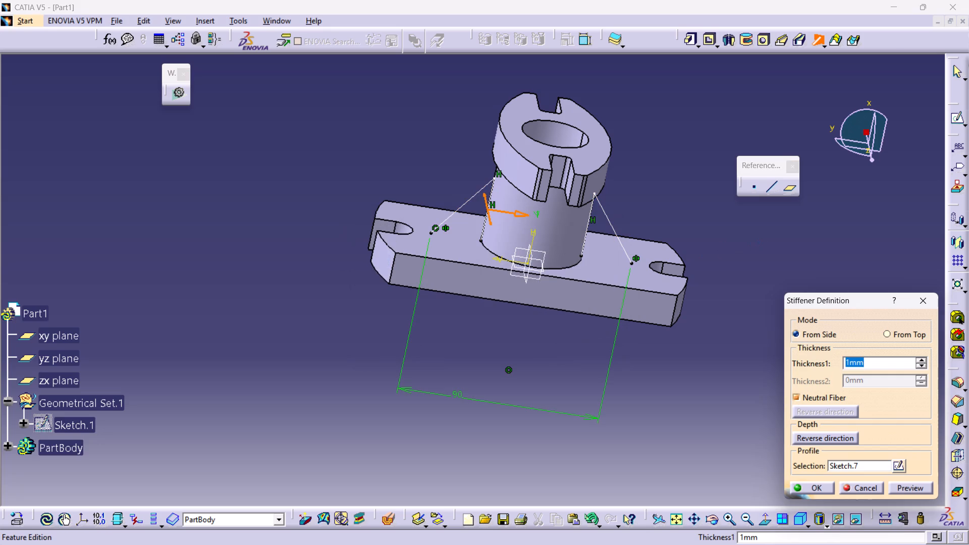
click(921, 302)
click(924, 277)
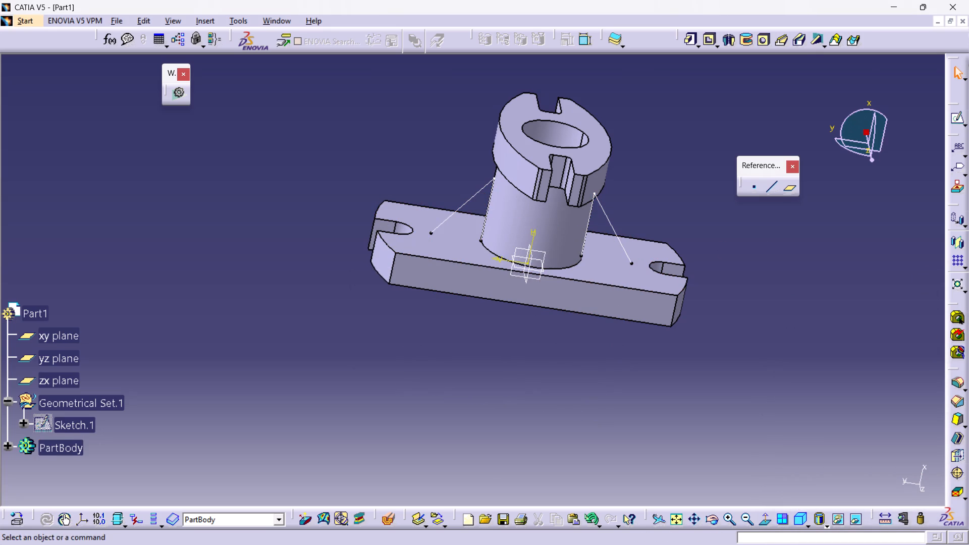
In the rib sketch, close both triangles with vertical lines about 22.5 mm long along the base plate's face.
click(954, 120)
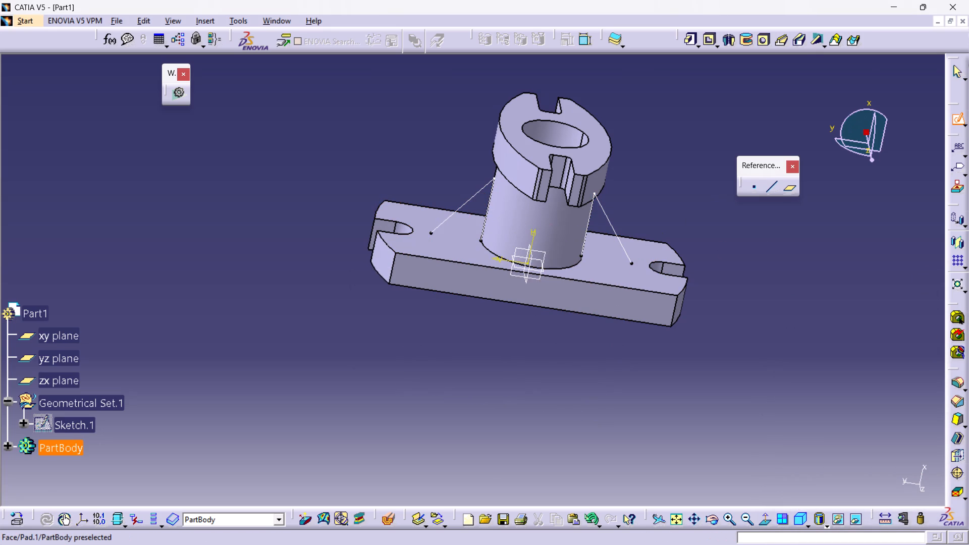
click(611, 217)
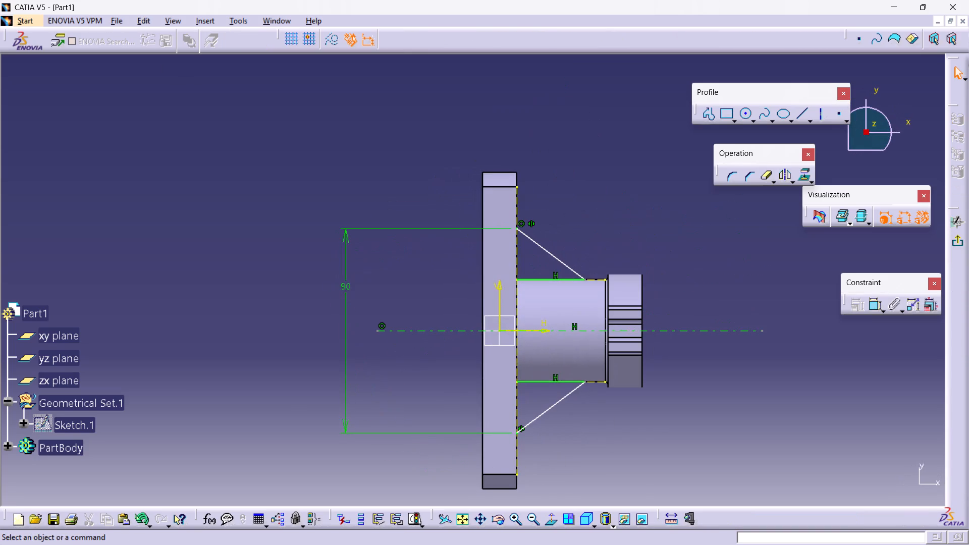
double_click(804, 114)
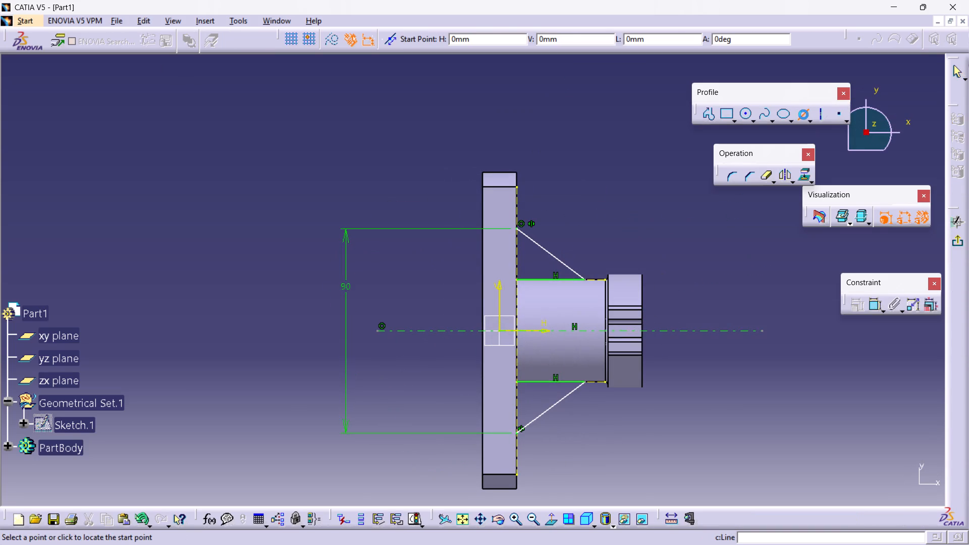
click(515, 229)
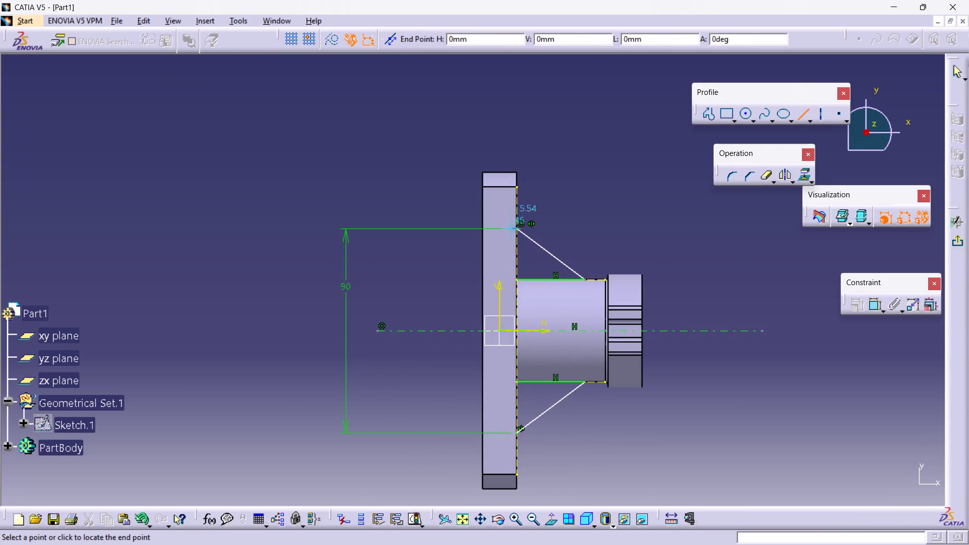
click(517, 281)
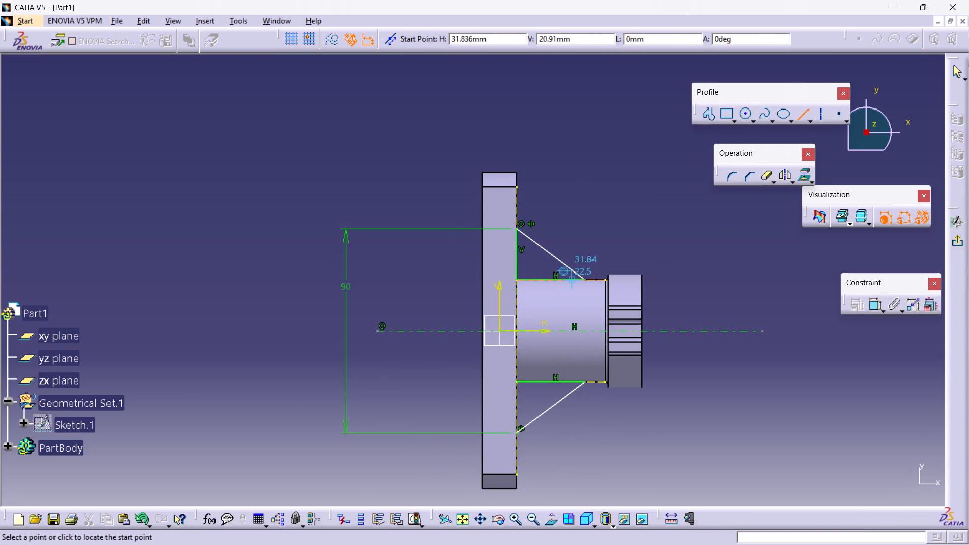
click(516, 383)
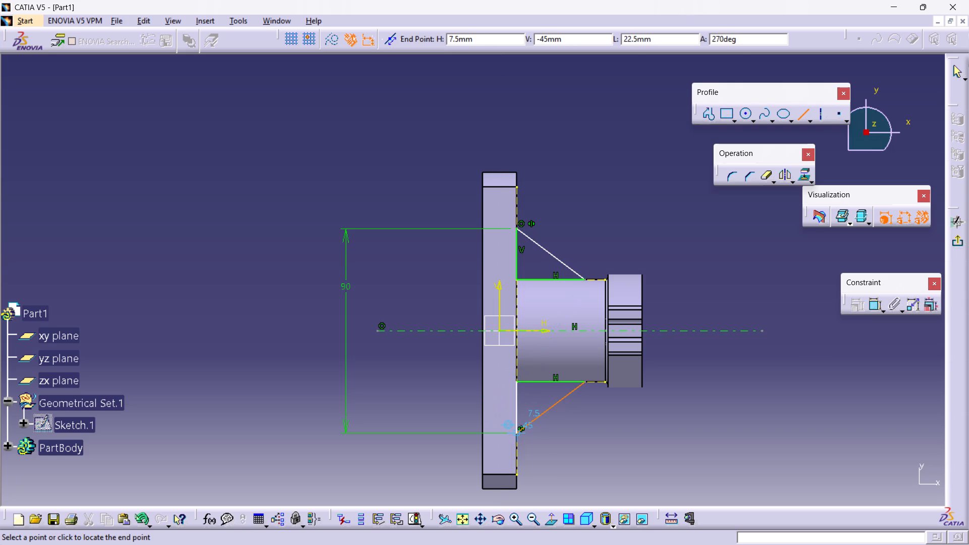
click(521, 433)
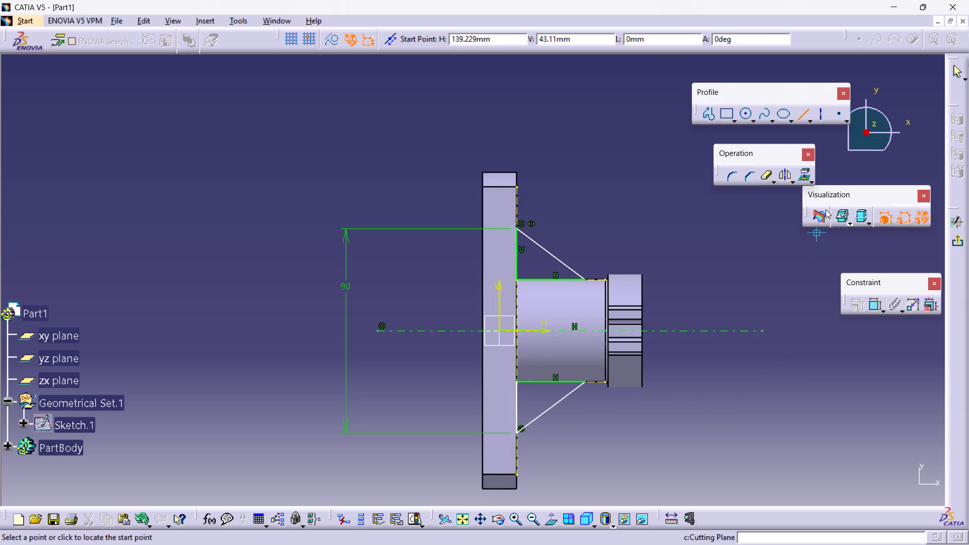
click(799, 121)
Examine from several angles how the two closed rib triangles meet the cylinder and base plate.
middle_drag(756, 223, 748, 285)
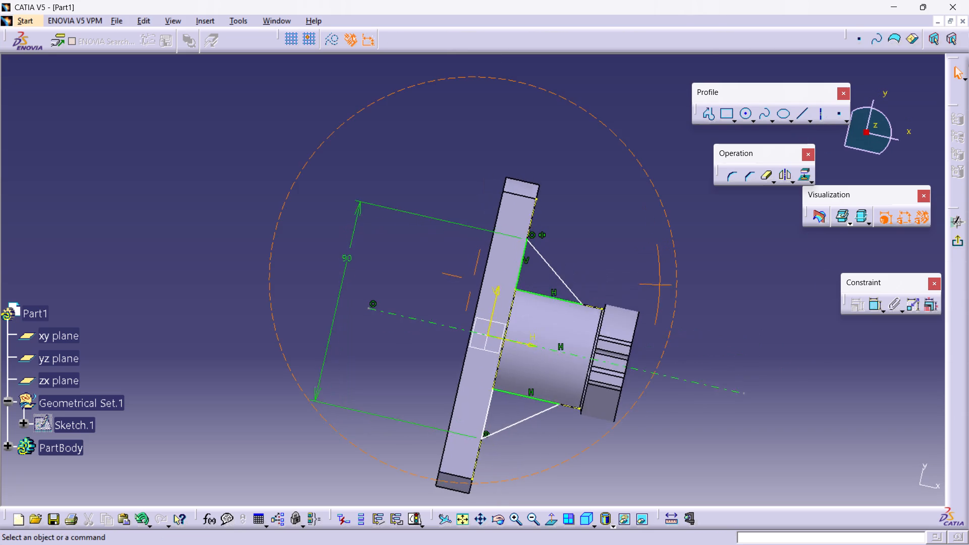
middle_drag(748, 285, 735, 264)
ctrl+middle_drag(668, 220, 562, 358)
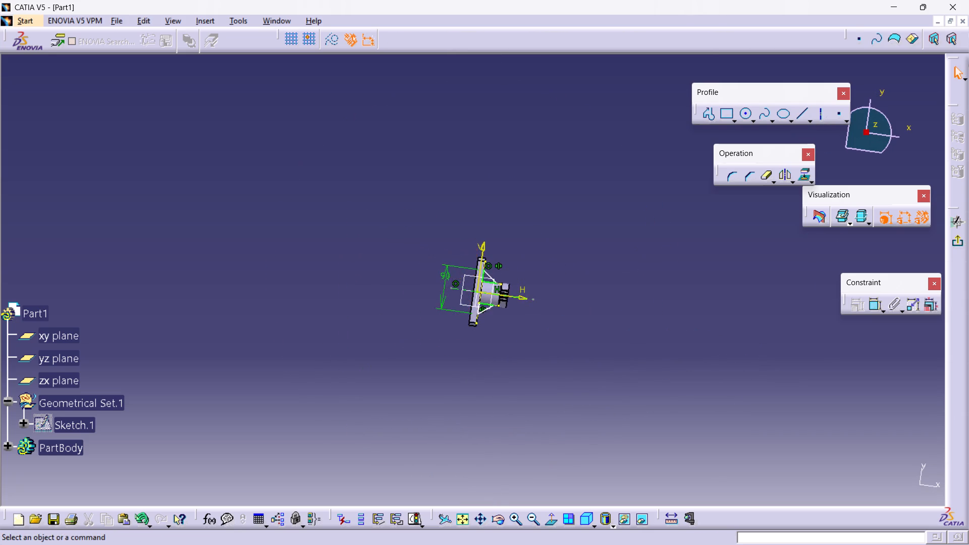
middle_drag(601, 346, 573, 368)
ctrl+middle_drag(574, 367, 526, 282)
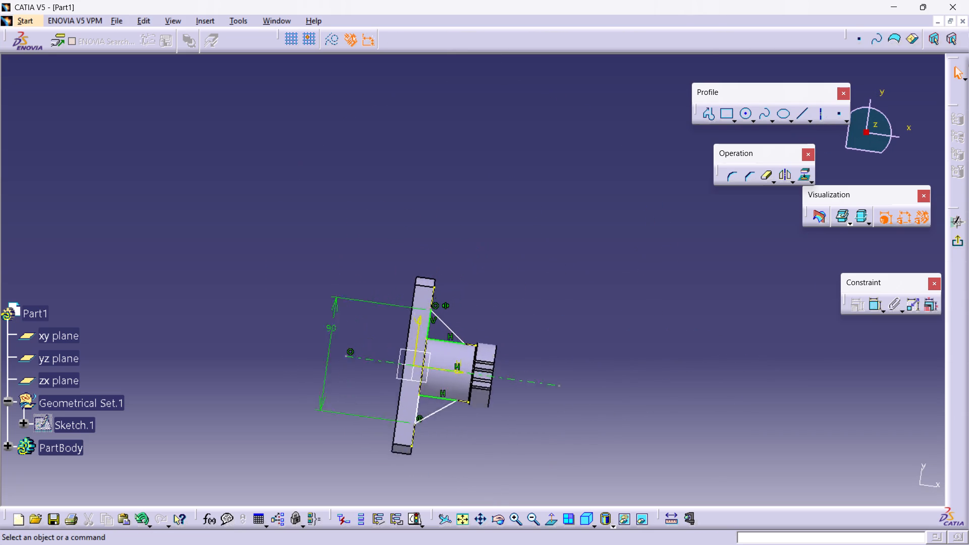
middle_drag(527, 373, 406, 216)
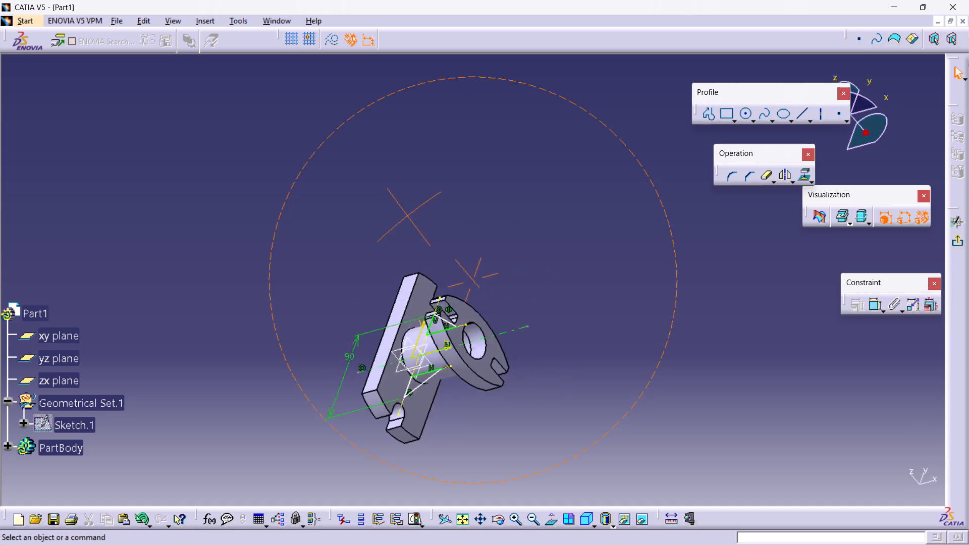
middle_drag(406, 216, 496, 274)
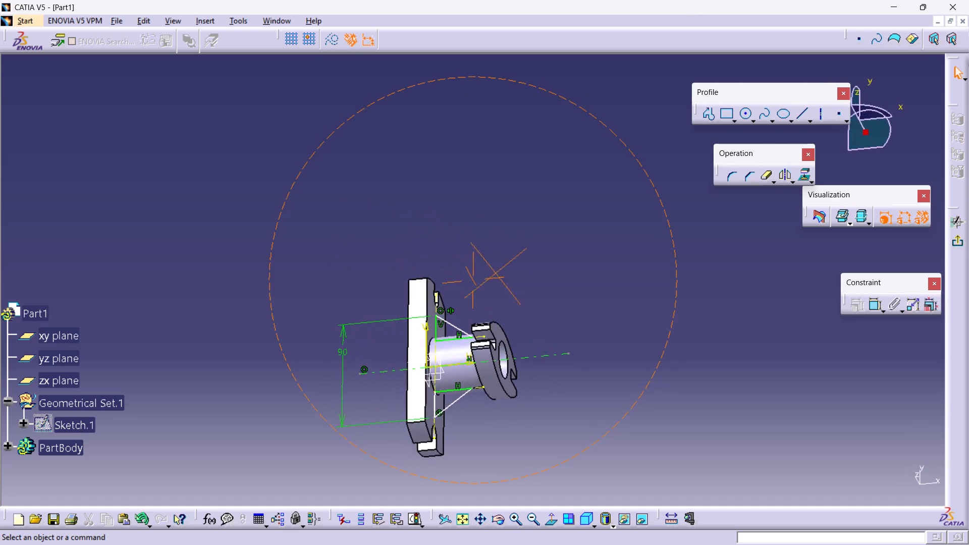
middle_drag(496, 274, 522, 351)
ctrl+middle_drag(528, 359, 479, 255)
middle_drag(459, 329, 484, 74)
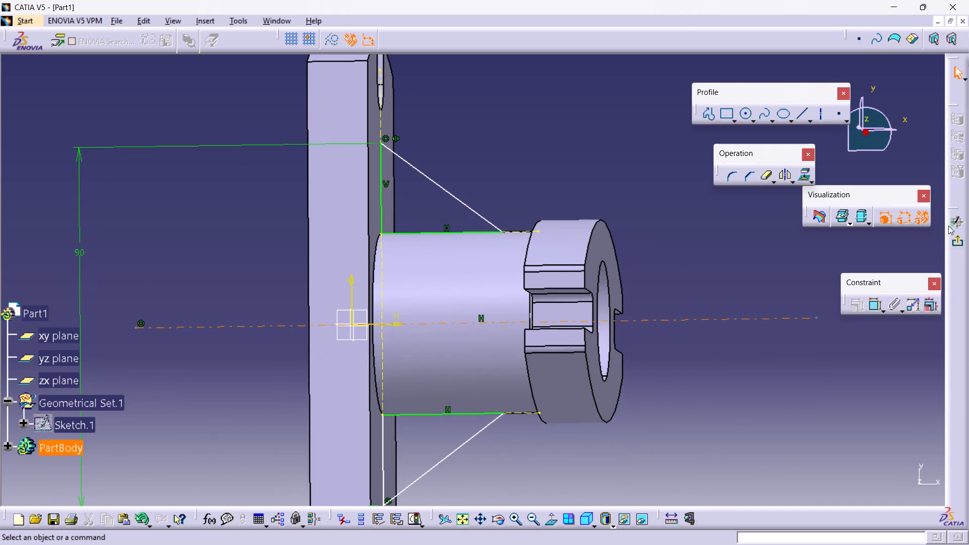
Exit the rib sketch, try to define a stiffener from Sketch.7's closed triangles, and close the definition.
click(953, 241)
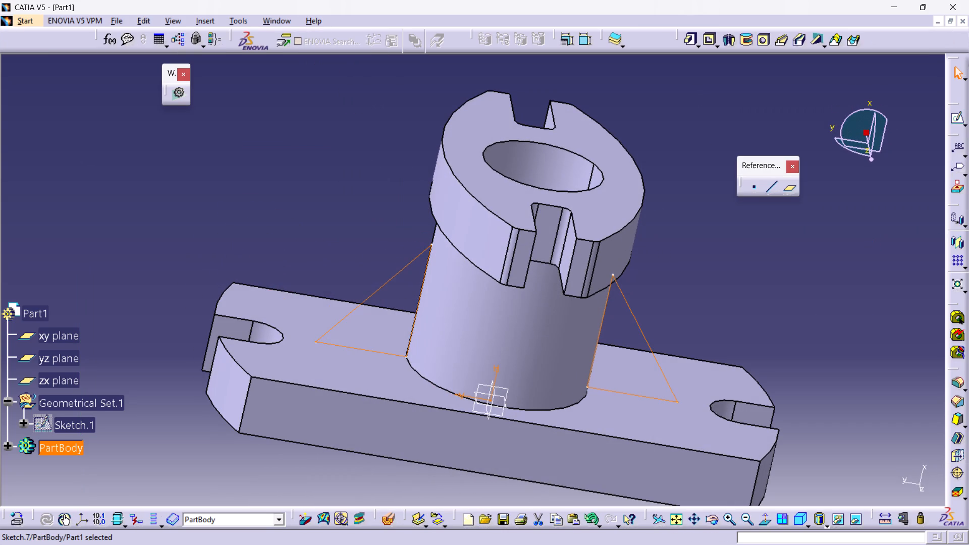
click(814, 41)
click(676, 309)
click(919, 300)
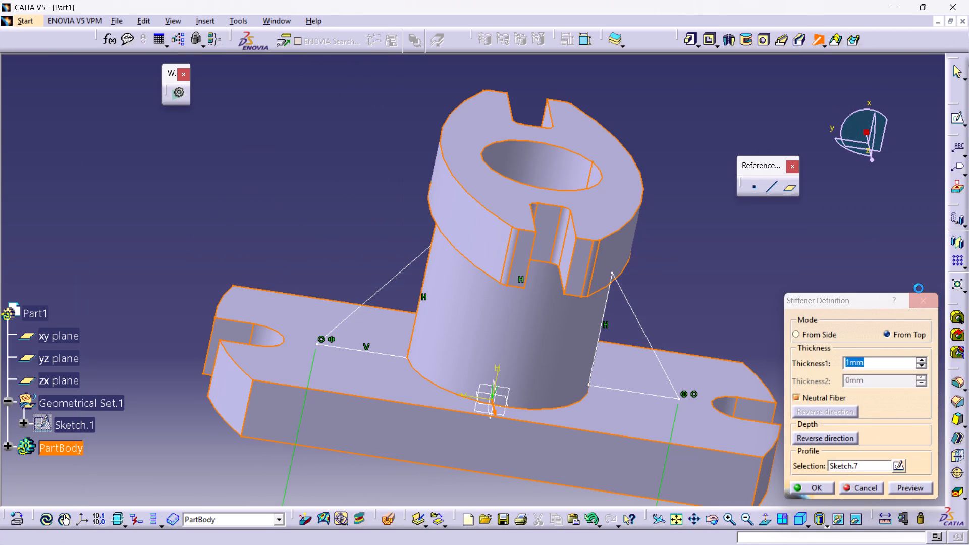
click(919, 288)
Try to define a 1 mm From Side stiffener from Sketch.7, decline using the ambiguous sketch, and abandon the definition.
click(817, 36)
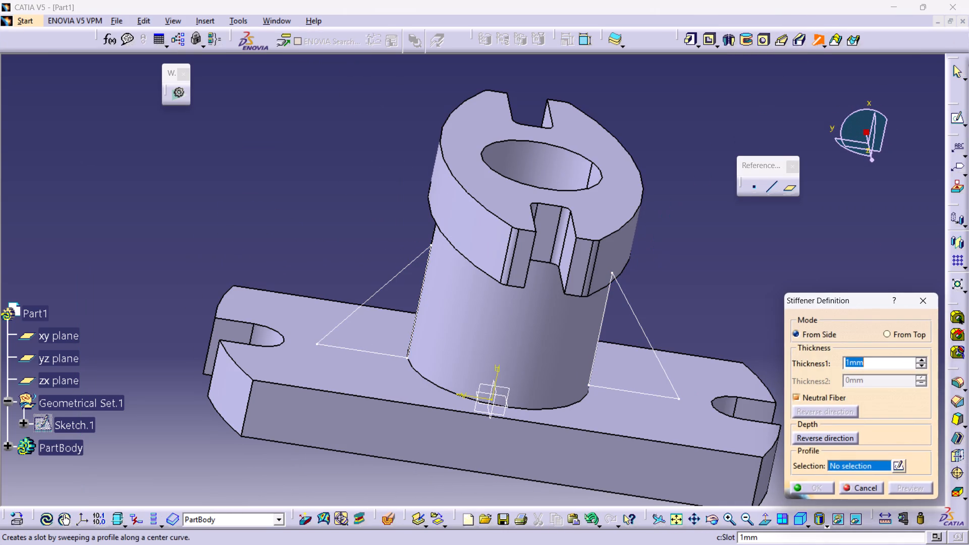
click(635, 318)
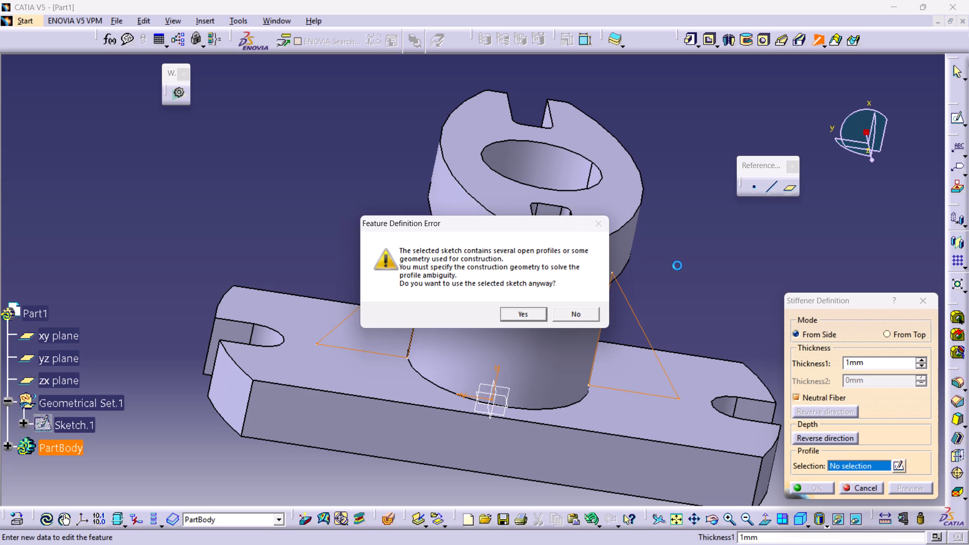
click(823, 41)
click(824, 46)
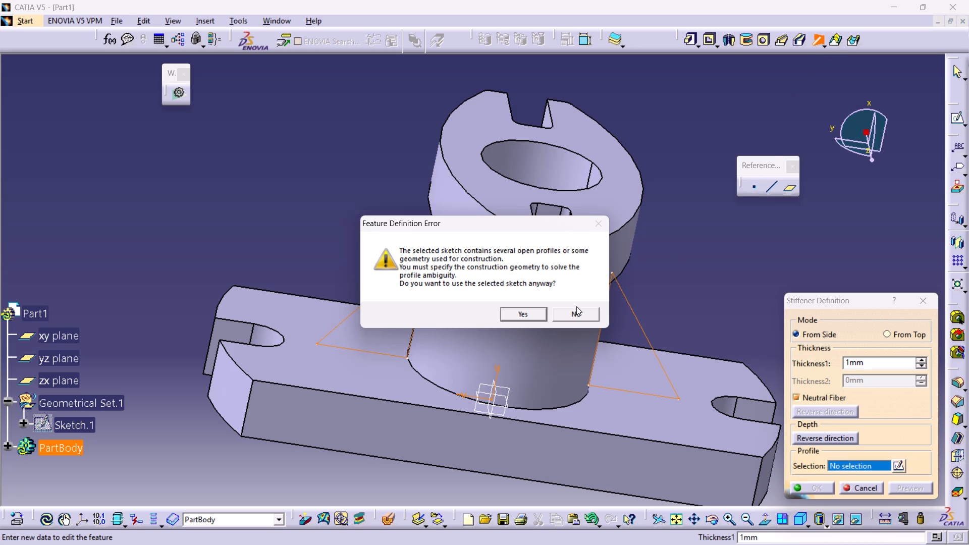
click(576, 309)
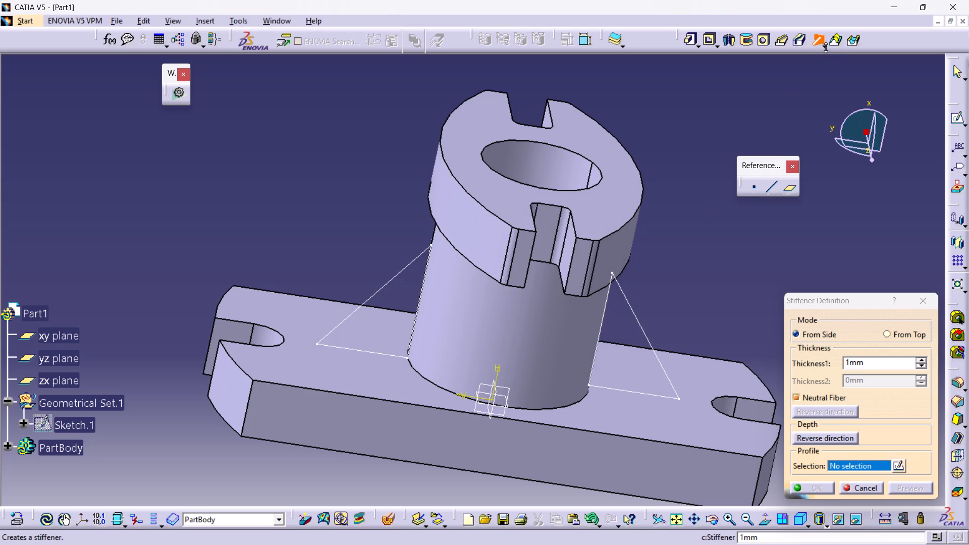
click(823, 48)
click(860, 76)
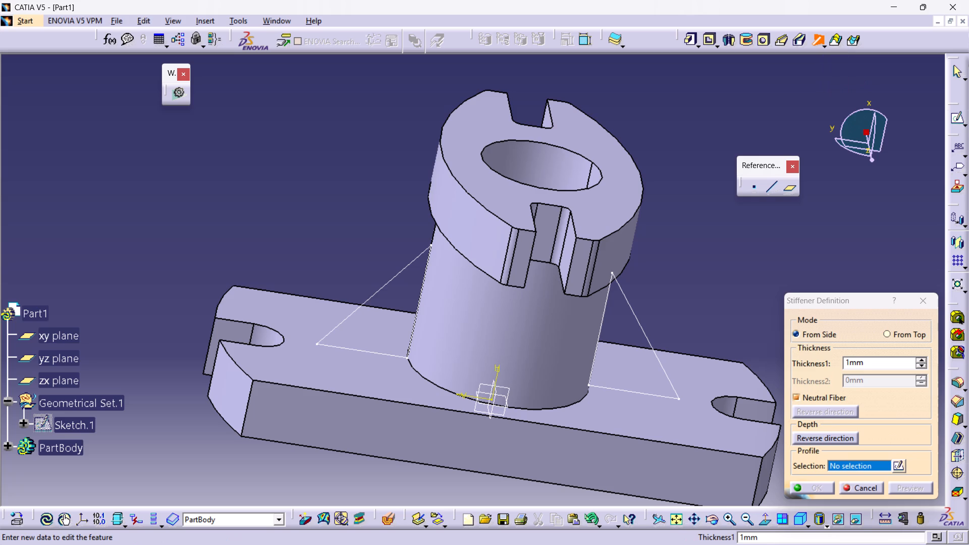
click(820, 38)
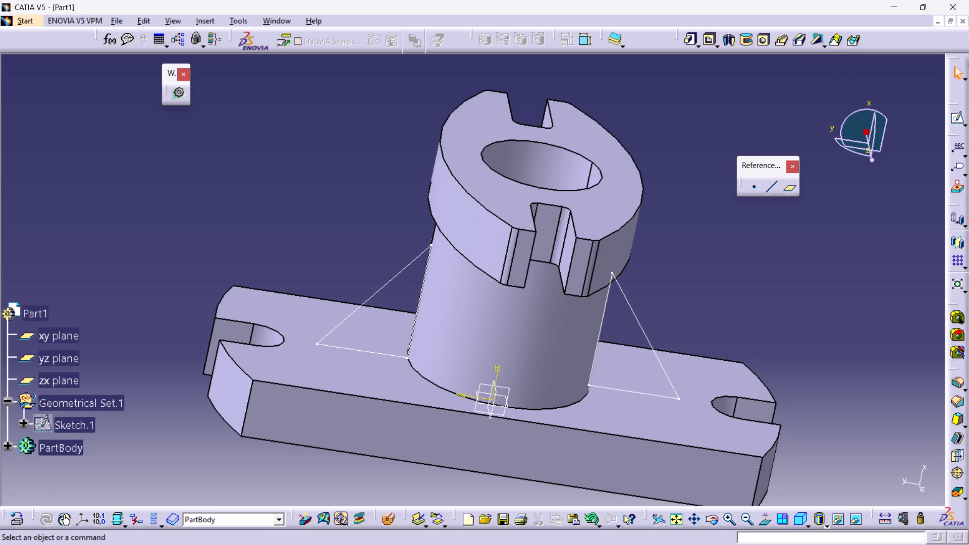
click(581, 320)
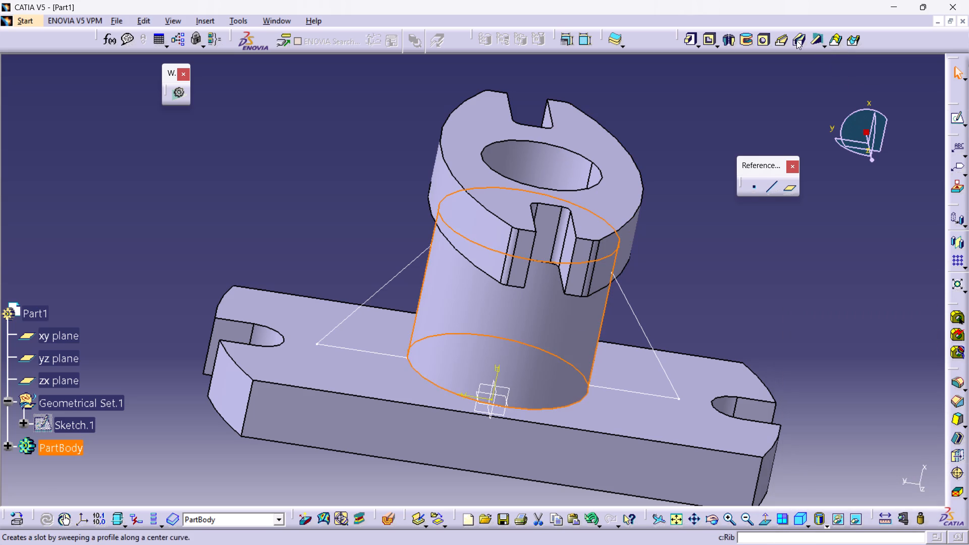
Set up a 1 mm From Side stiffener, accept Sketch.7 as its profile anyway, and open that sketch for editing.
click(815, 32)
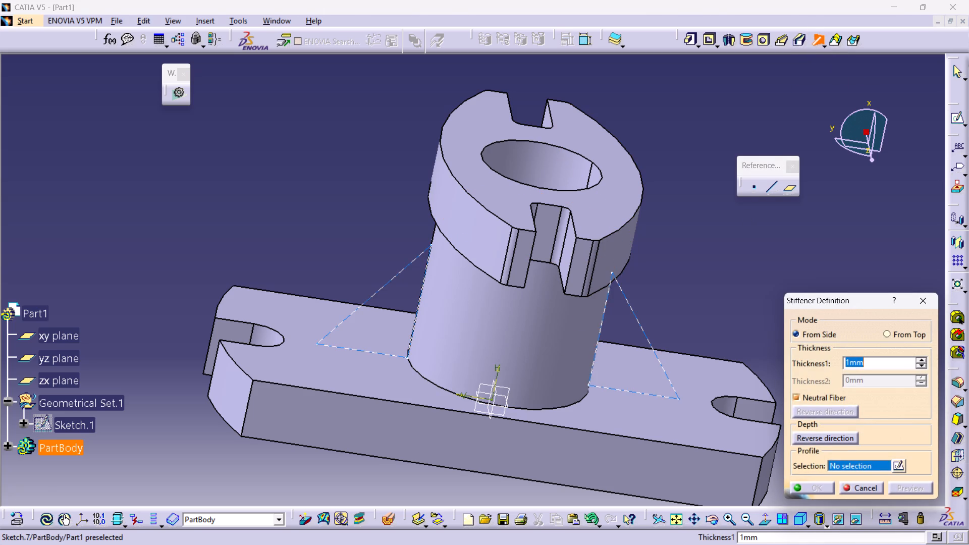
click(639, 322)
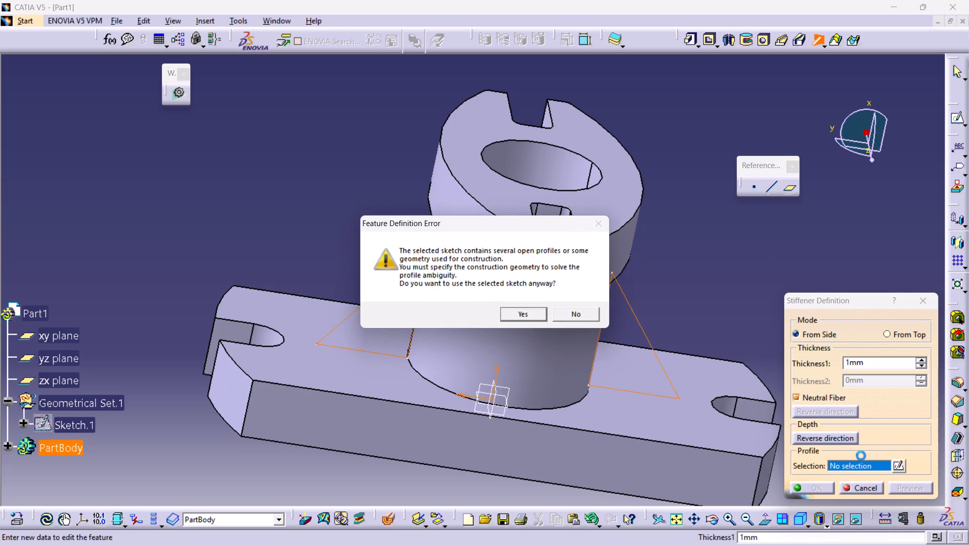
click(520, 315)
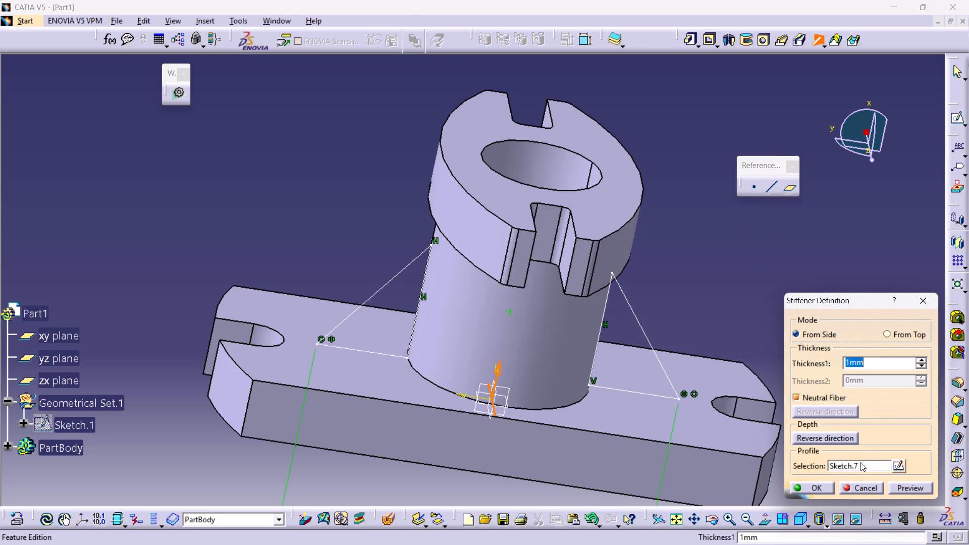
click(865, 462)
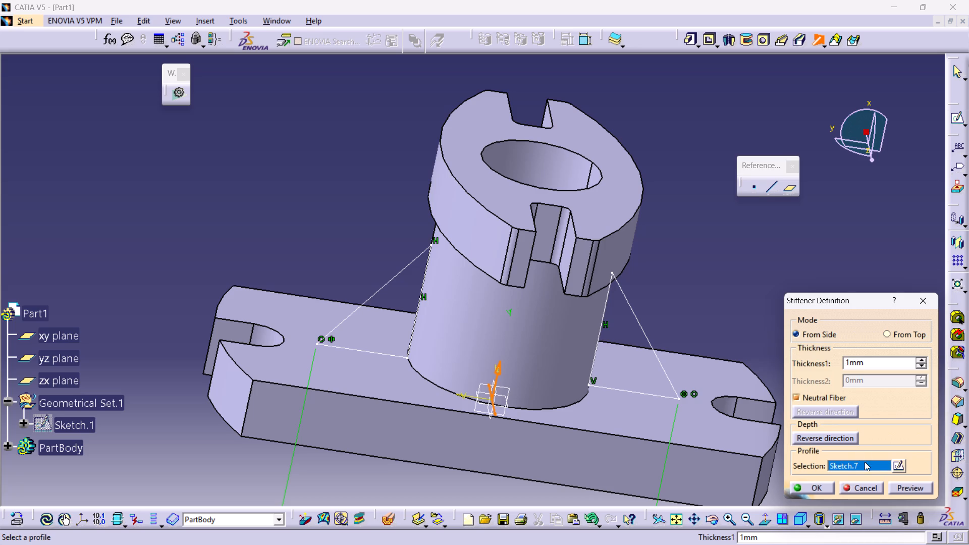
click(656, 359)
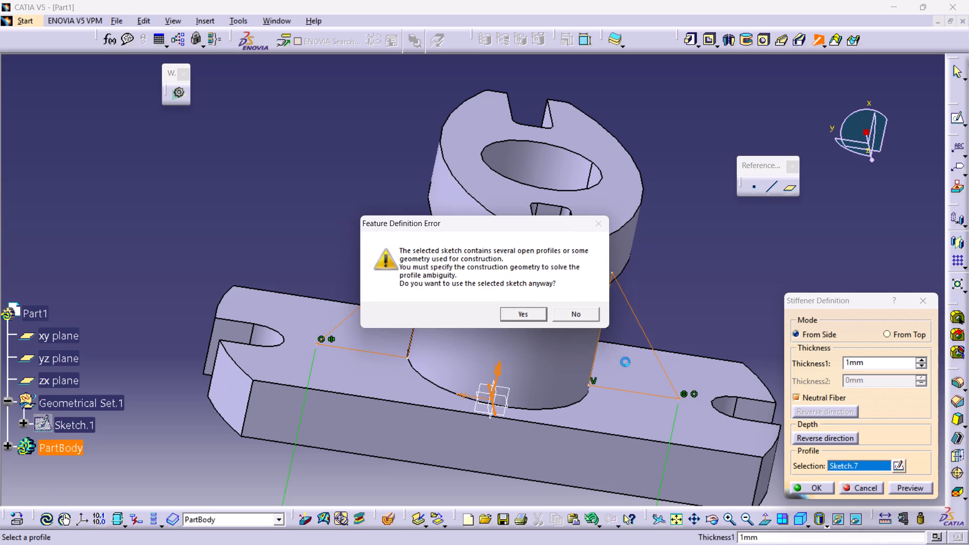
double_click(521, 312)
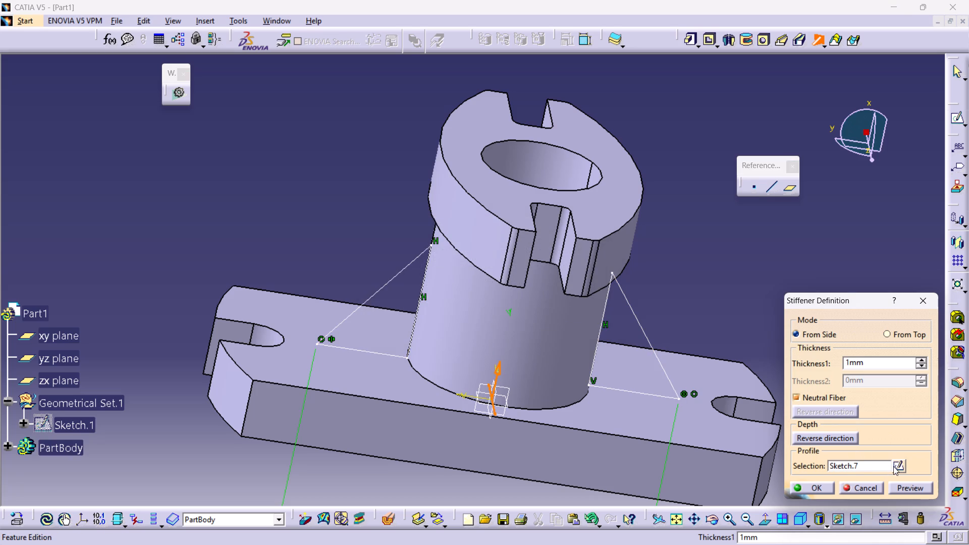
click(896, 465)
Run Sketch Analysis on Sketch.7 and examine whether each of the two triangular profiles is closed.
middle_drag(736, 378, 738, 291)
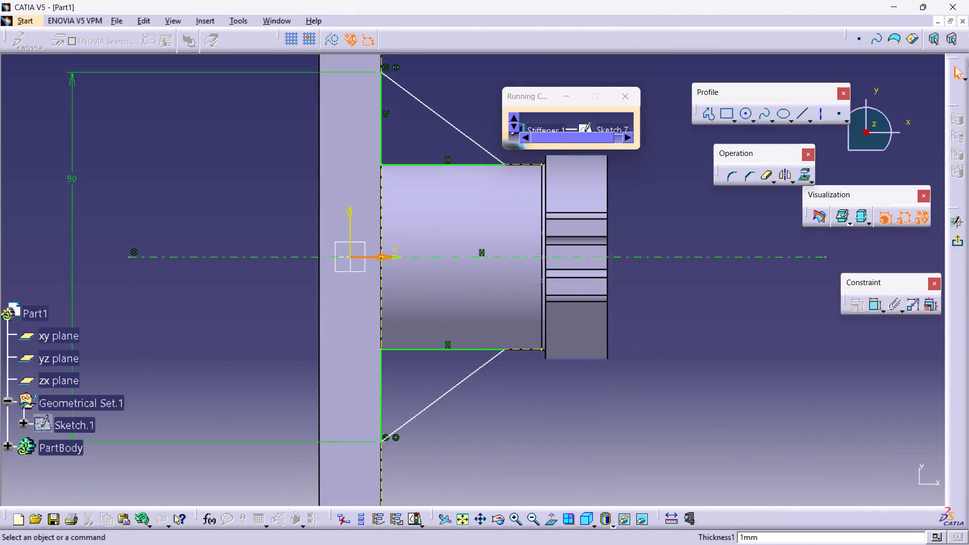
middle_drag(738, 291, 773, 324)
middle_click(773, 324)
middle_drag(582, 272, 777, 275)
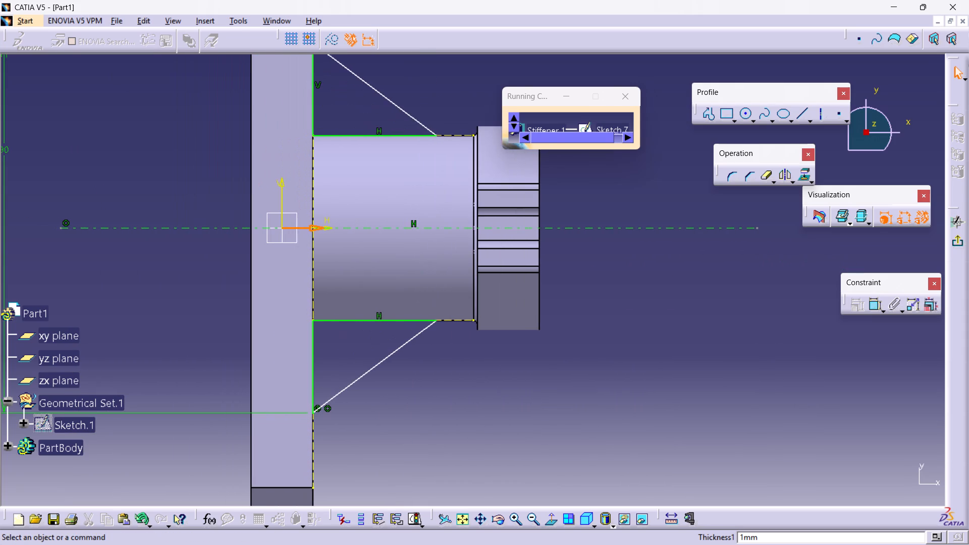
click(228, 10)
click(235, 22)
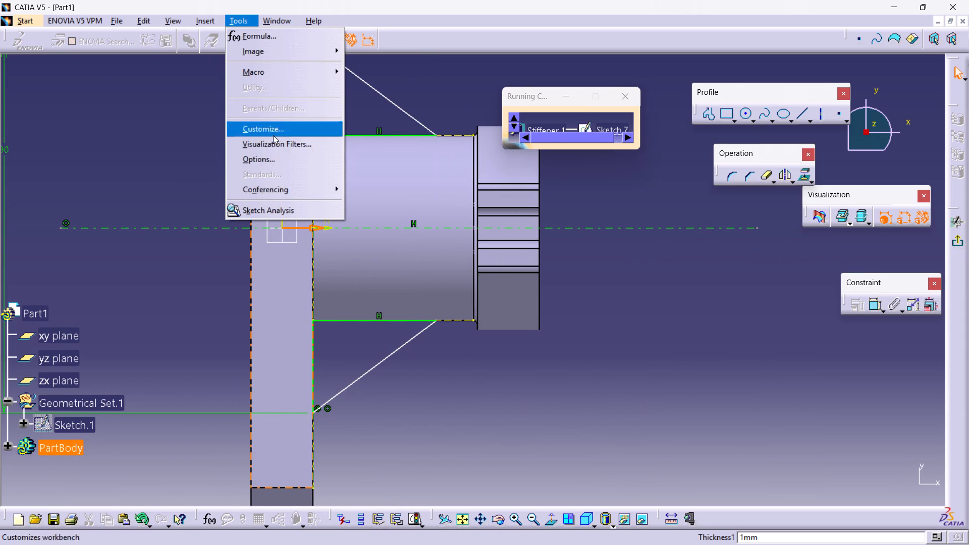
click(287, 208)
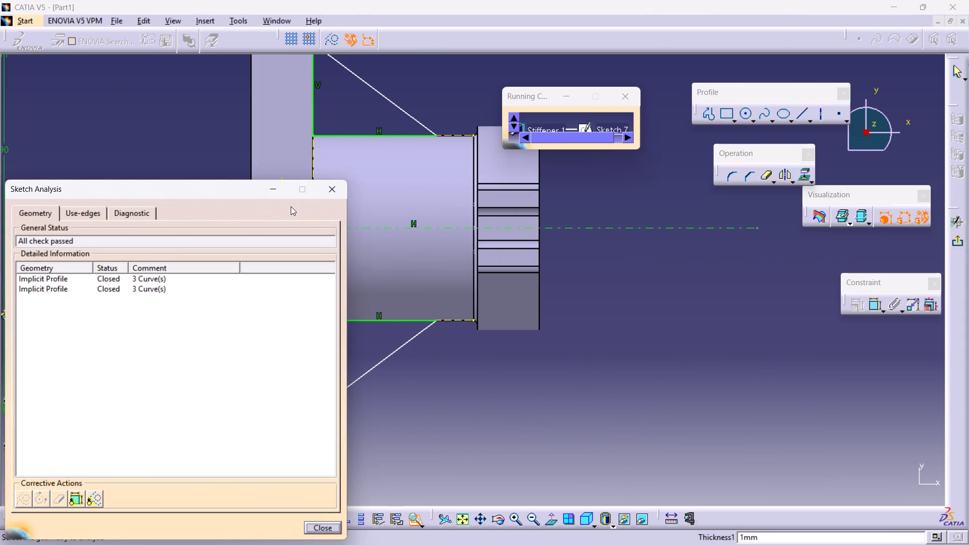
click(104, 276)
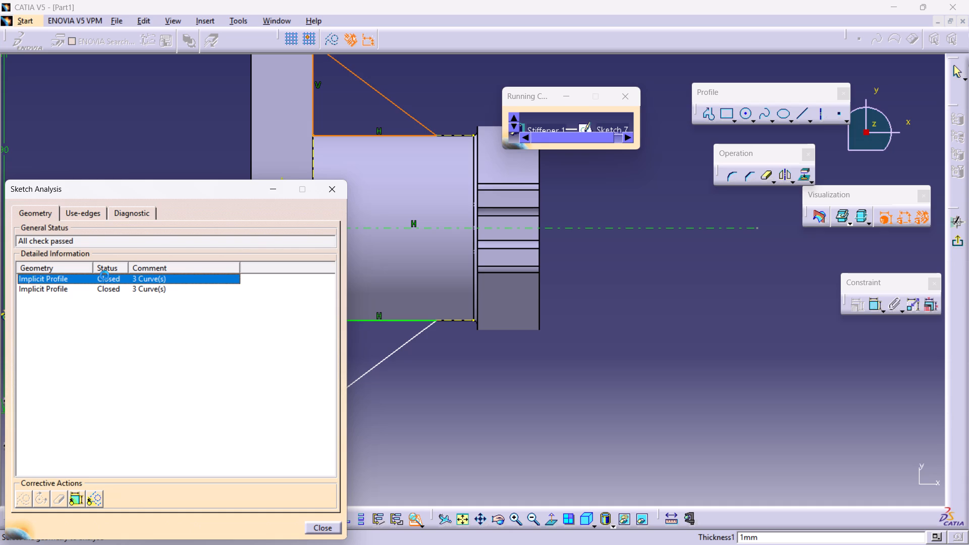
click(98, 290)
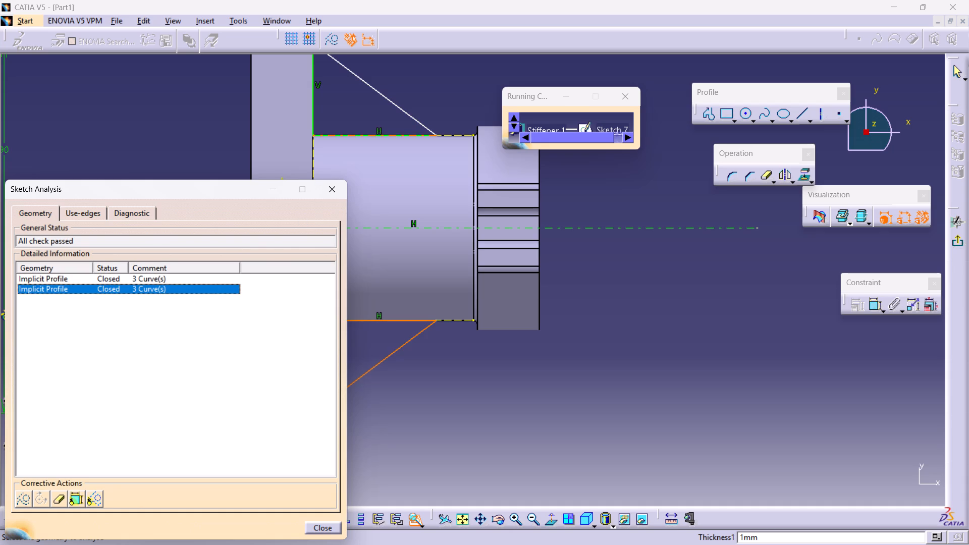
middle_drag(370, 106, 458, 200)
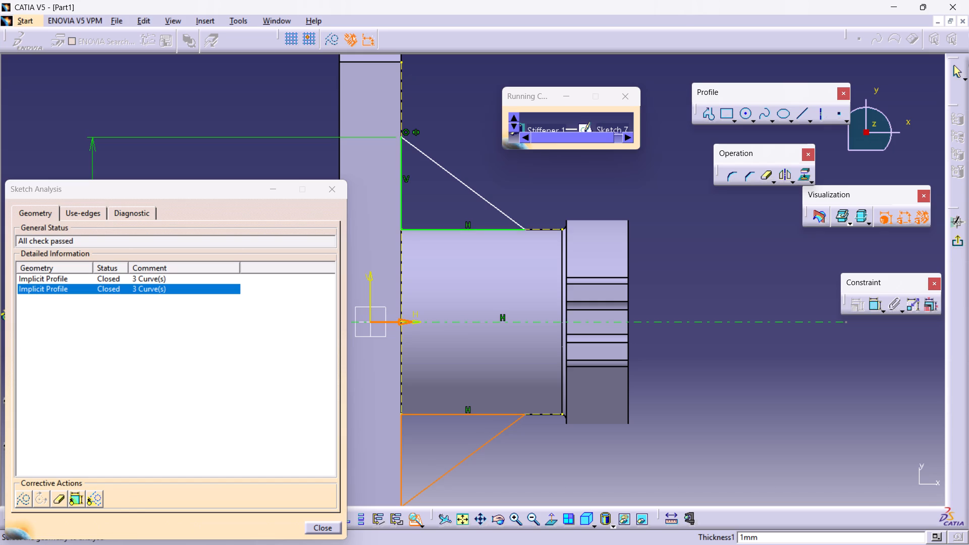
click(146, 280)
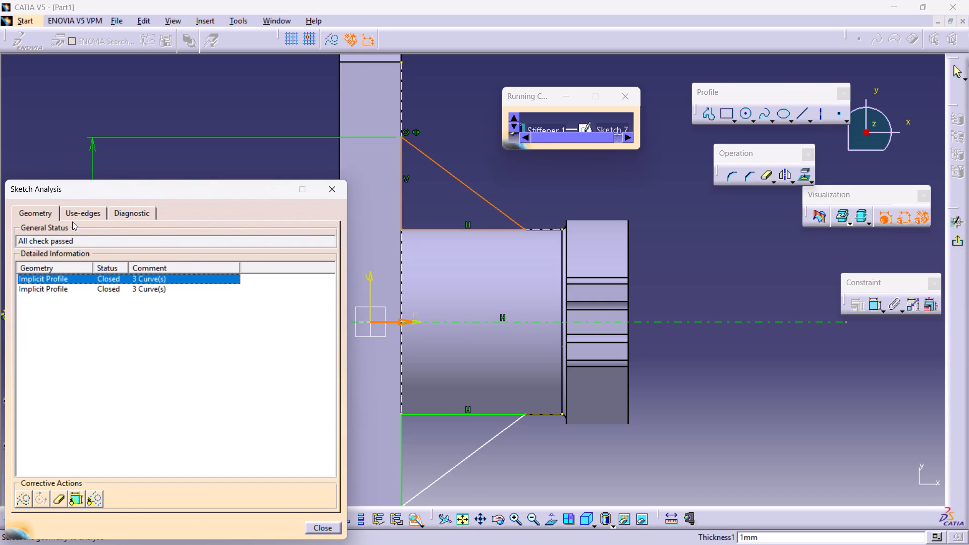
Review the use-edges, constraint diagnostic and general geometry status in the sketch analysis, then close it.
click(79, 212)
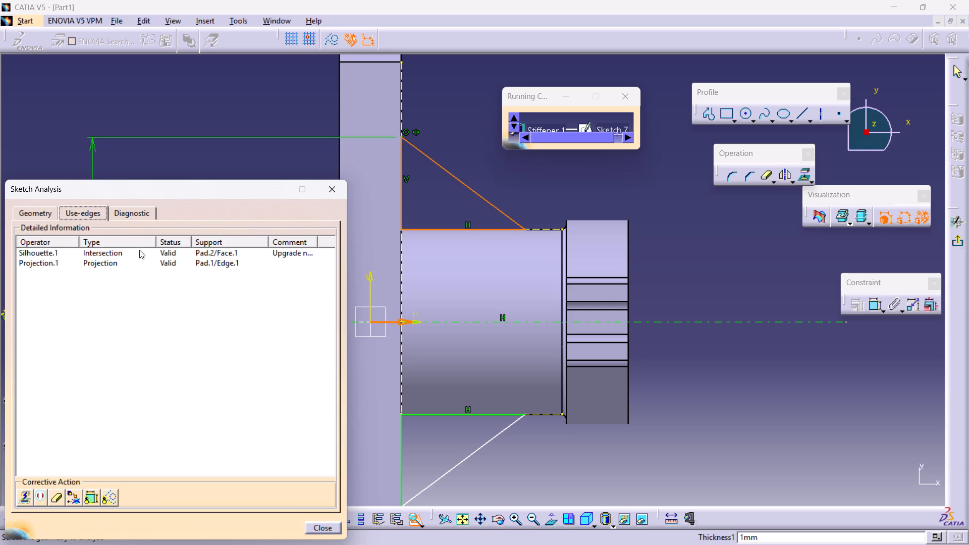
click(144, 252)
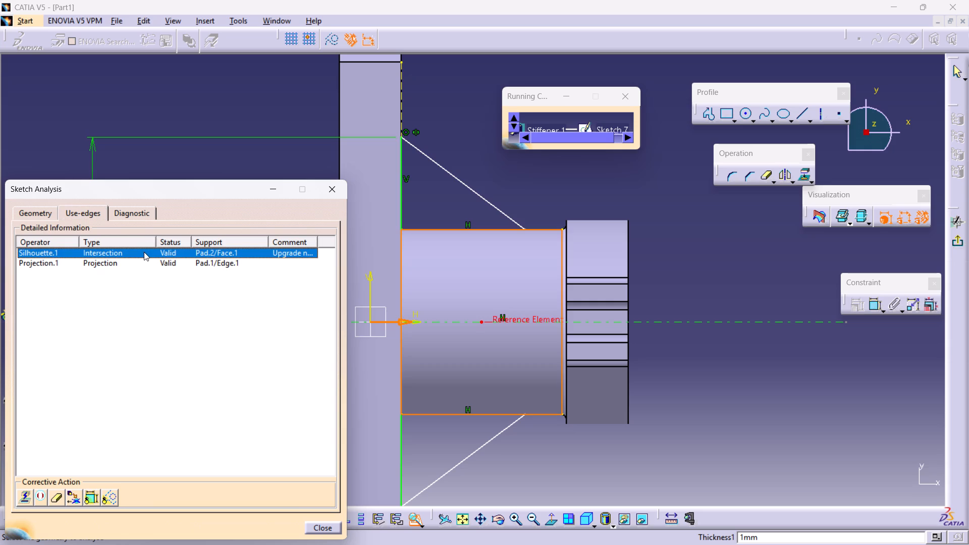
click(168, 264)
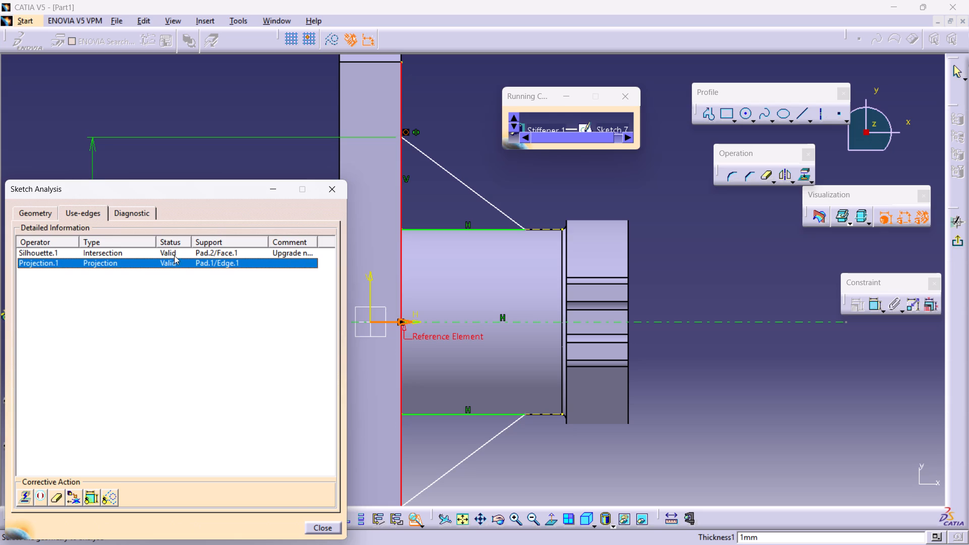
click(175, 253)
click(175, 253)
click(174, 281)
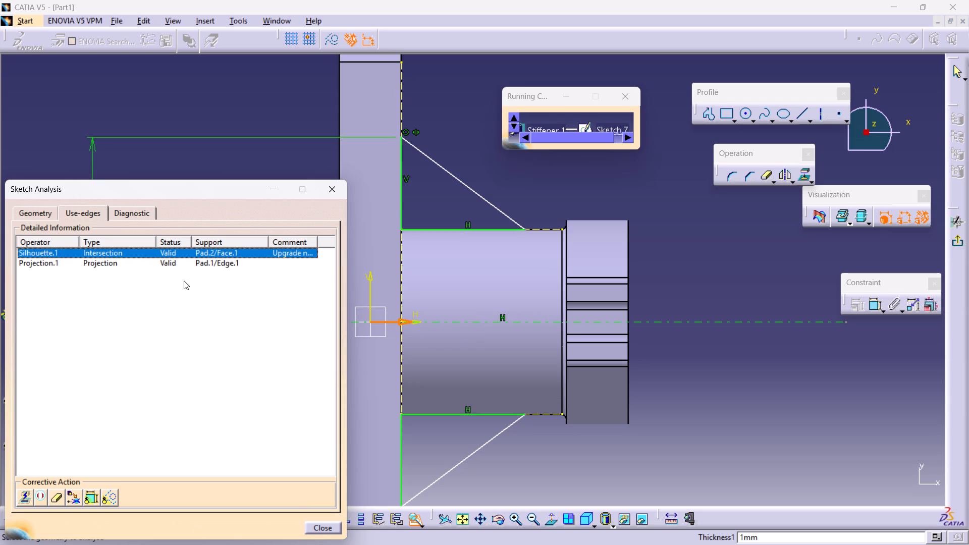
click(137, 215)
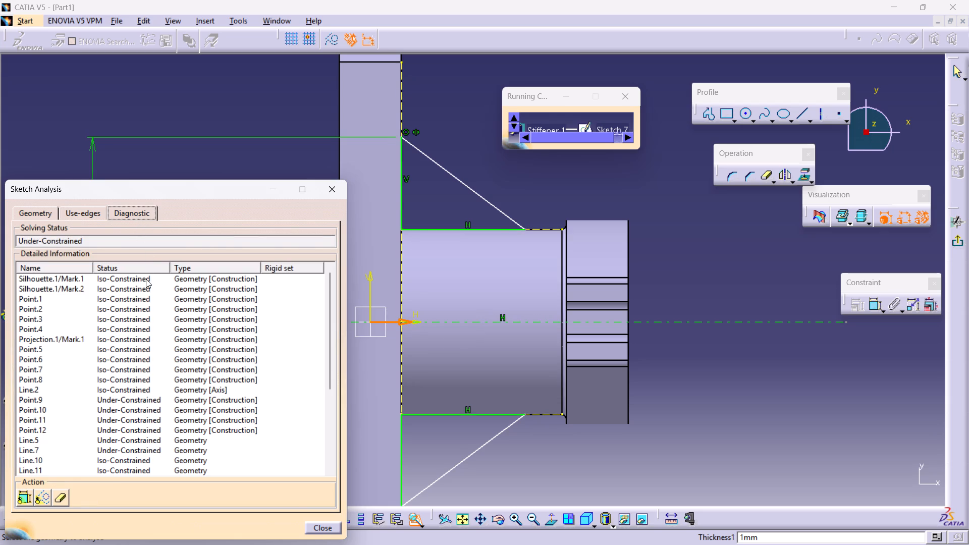
click(146, 279)
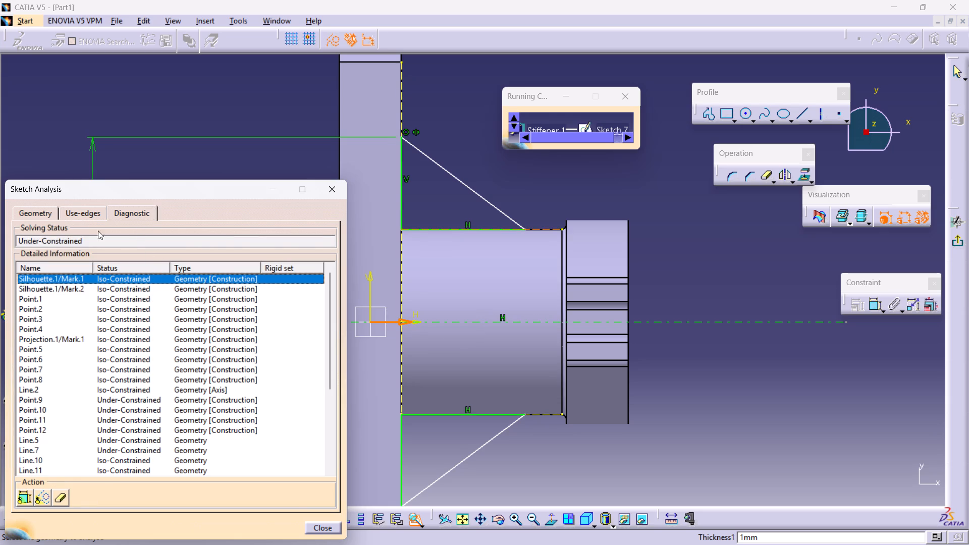
click(42, 213)
click(85, 244)
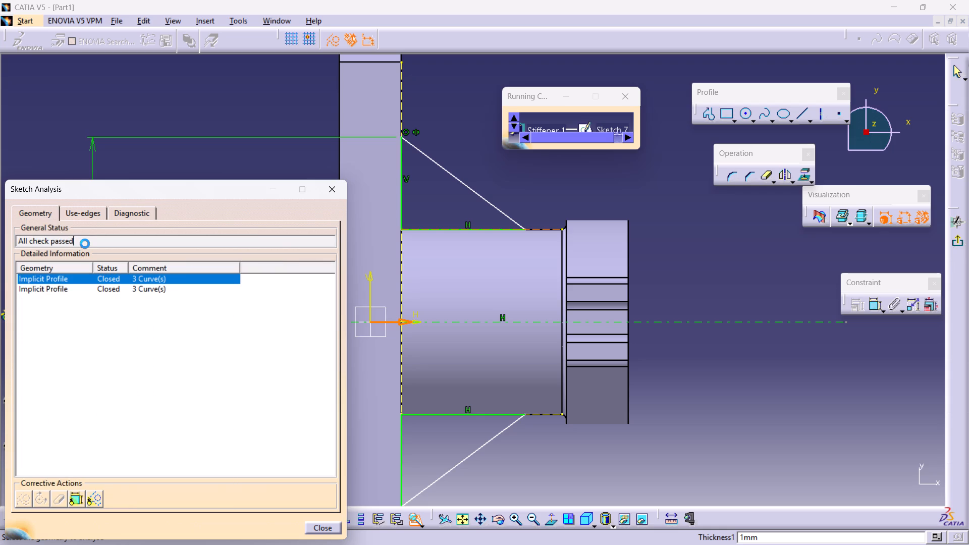
drag(85, 244, 1, 243)
double_click(135, 232)
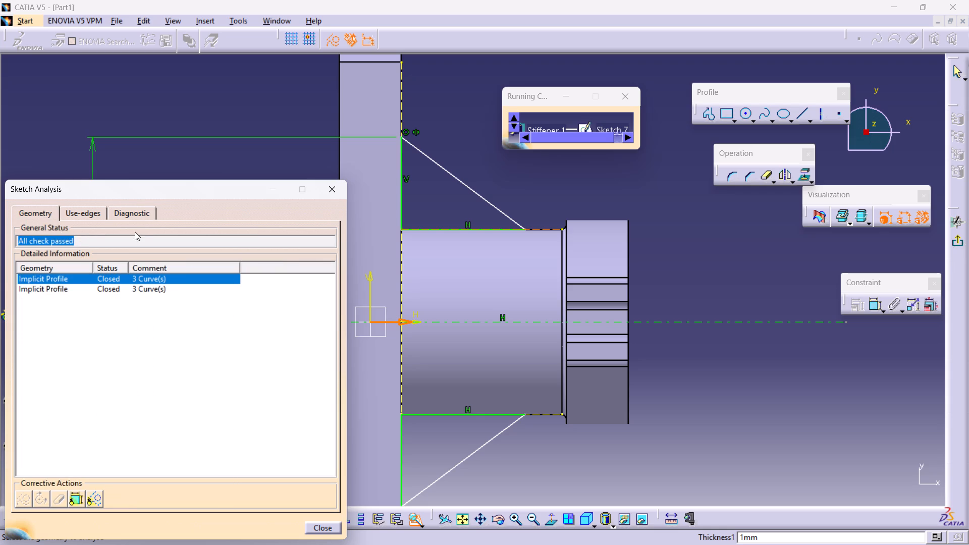
click(324, 186)
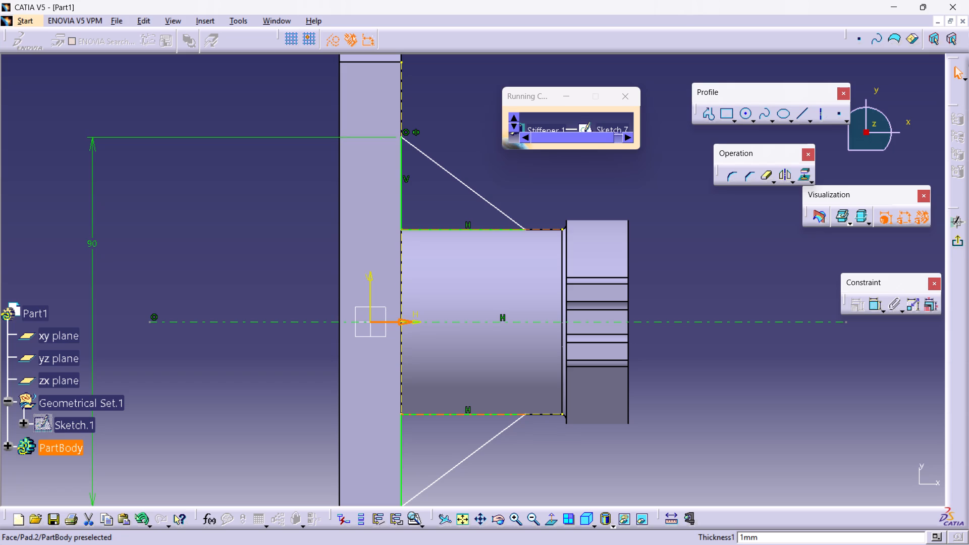
Delete the two horizontal lines along the cylinder's edges from the rib triangles in Sketch.7.
click(500, 231)
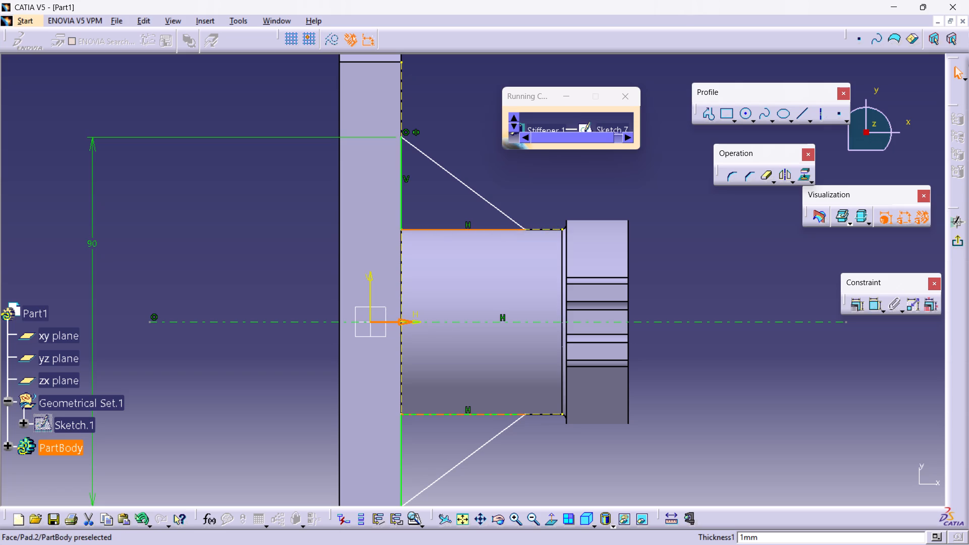
ctrl+click(456, 412)
right_click(481, 229)
click(578, 388)
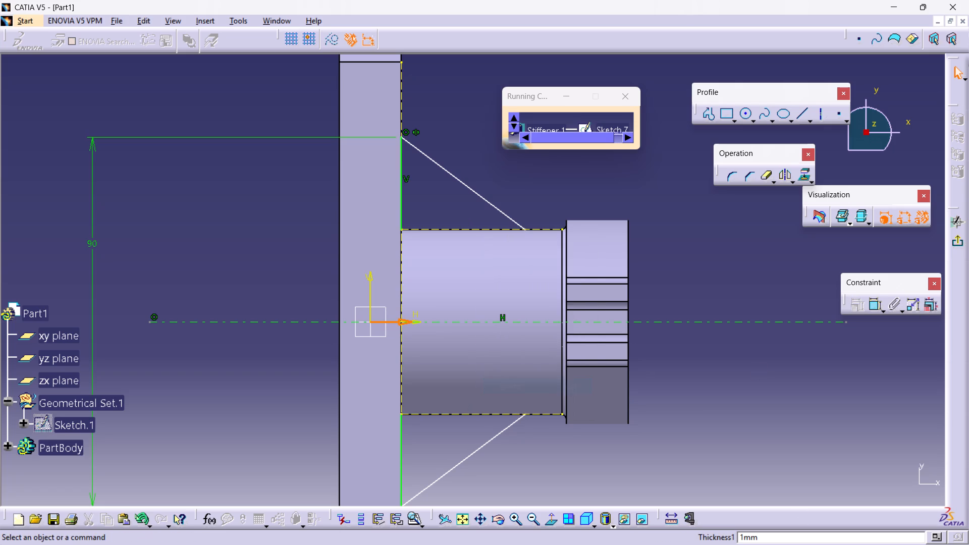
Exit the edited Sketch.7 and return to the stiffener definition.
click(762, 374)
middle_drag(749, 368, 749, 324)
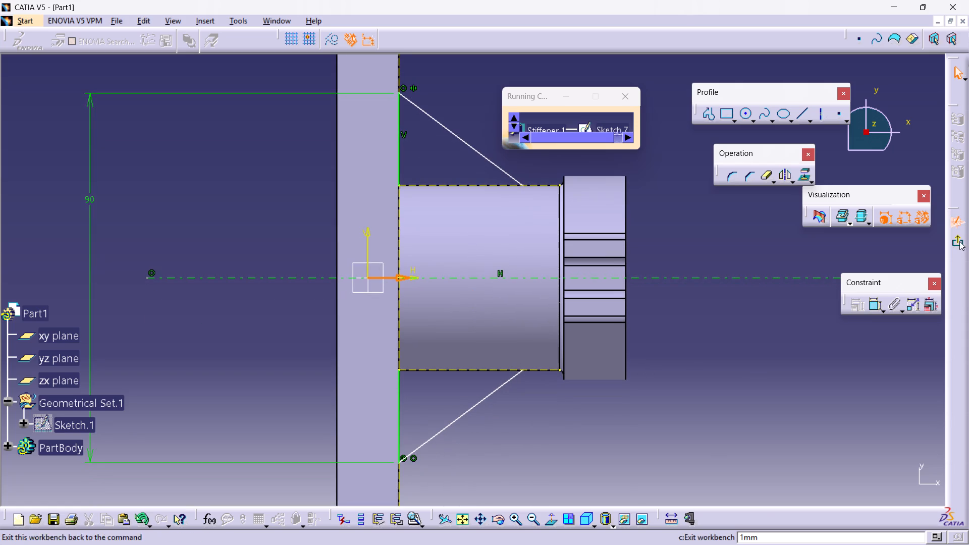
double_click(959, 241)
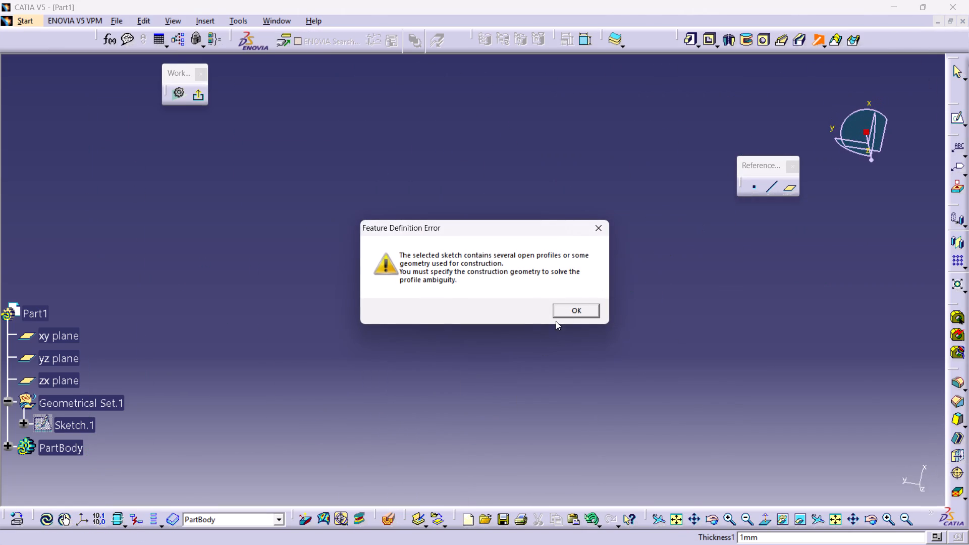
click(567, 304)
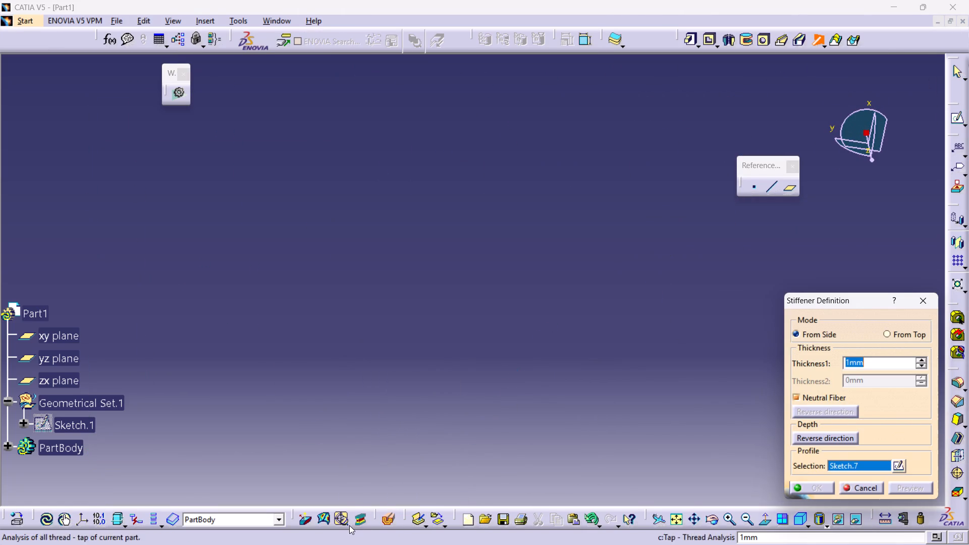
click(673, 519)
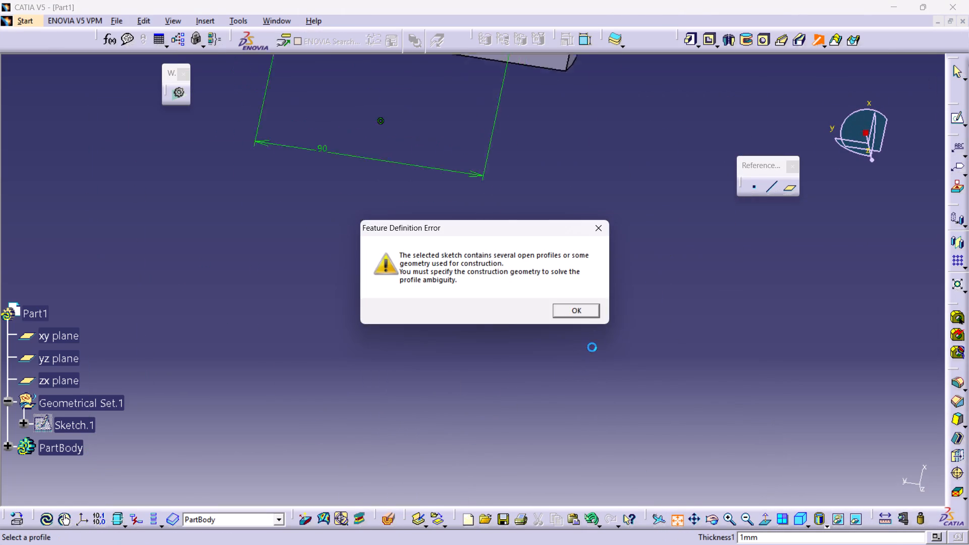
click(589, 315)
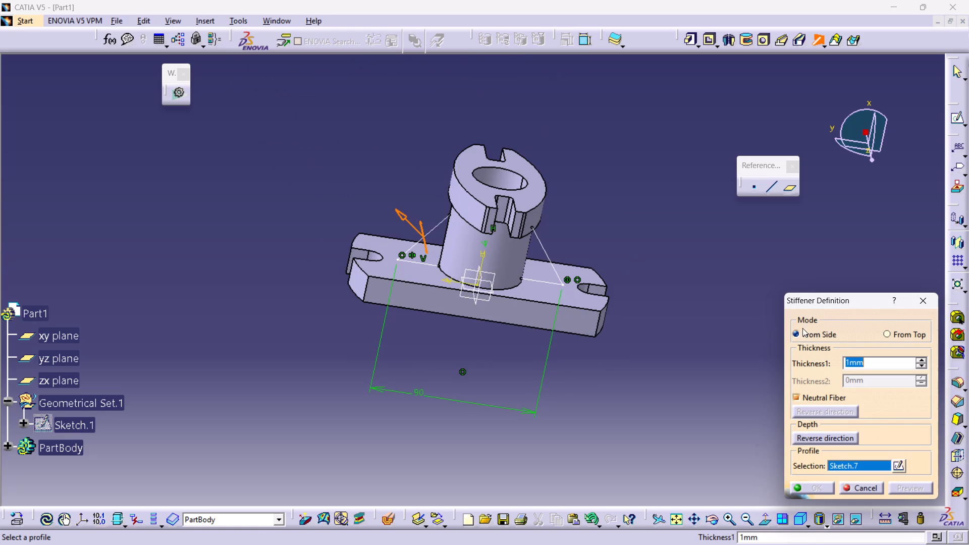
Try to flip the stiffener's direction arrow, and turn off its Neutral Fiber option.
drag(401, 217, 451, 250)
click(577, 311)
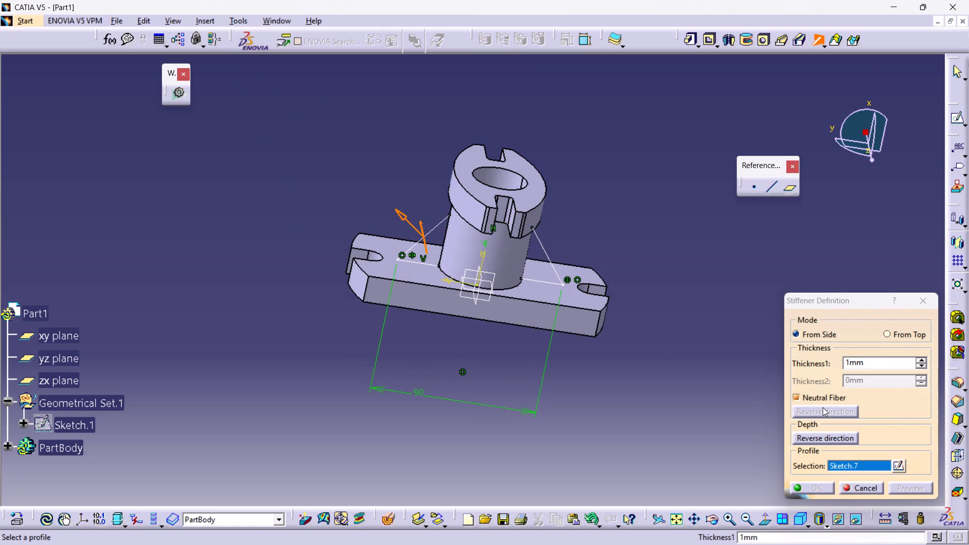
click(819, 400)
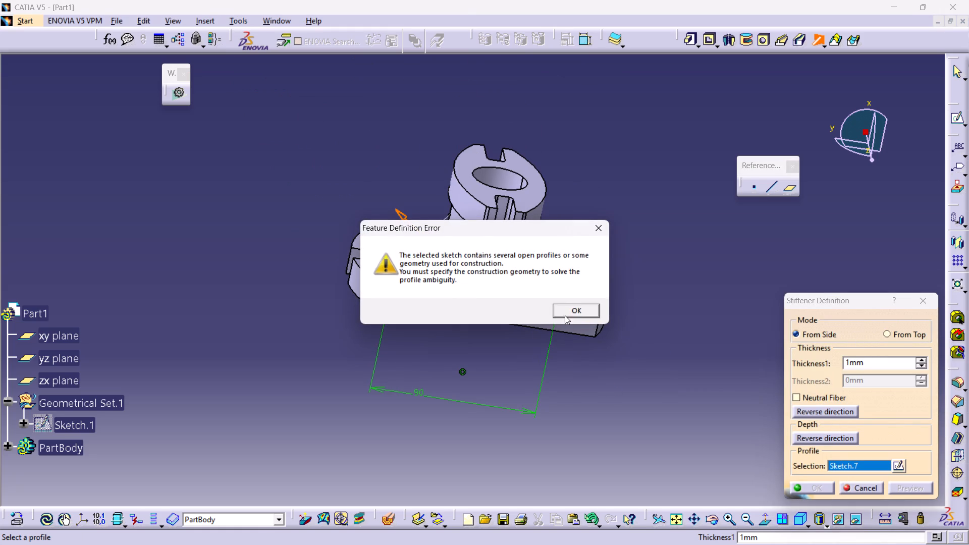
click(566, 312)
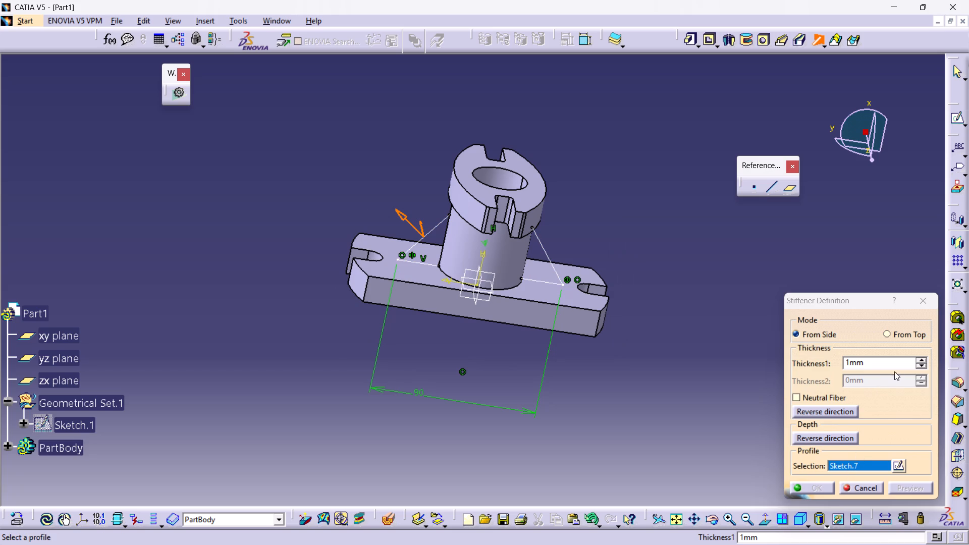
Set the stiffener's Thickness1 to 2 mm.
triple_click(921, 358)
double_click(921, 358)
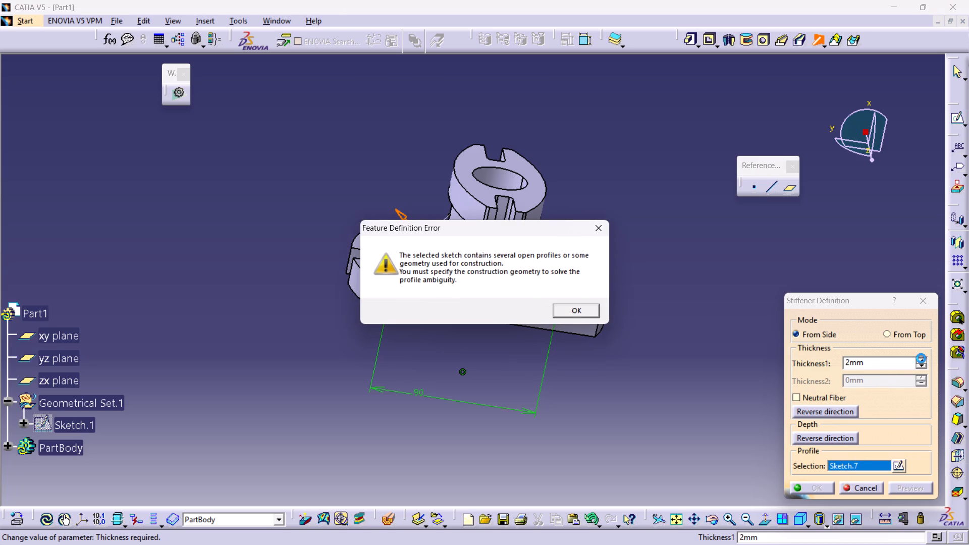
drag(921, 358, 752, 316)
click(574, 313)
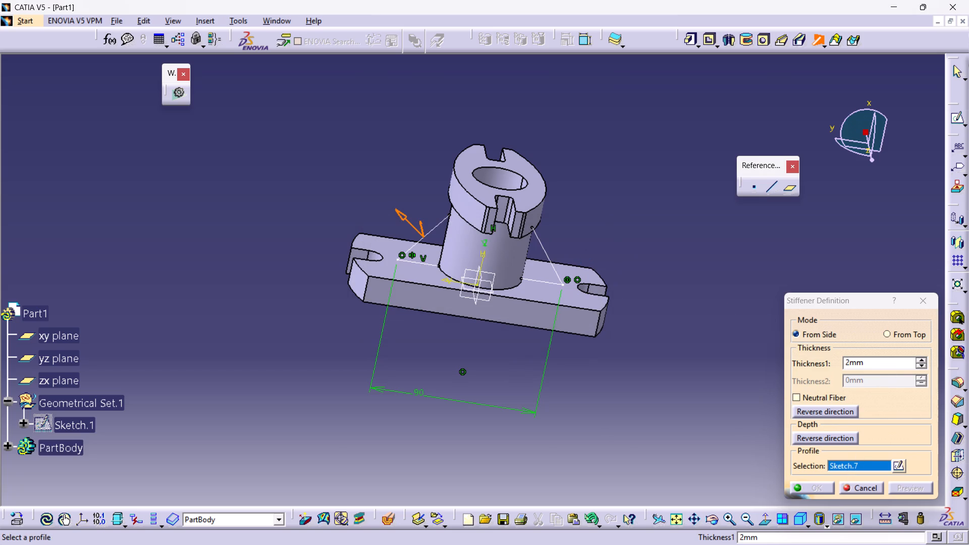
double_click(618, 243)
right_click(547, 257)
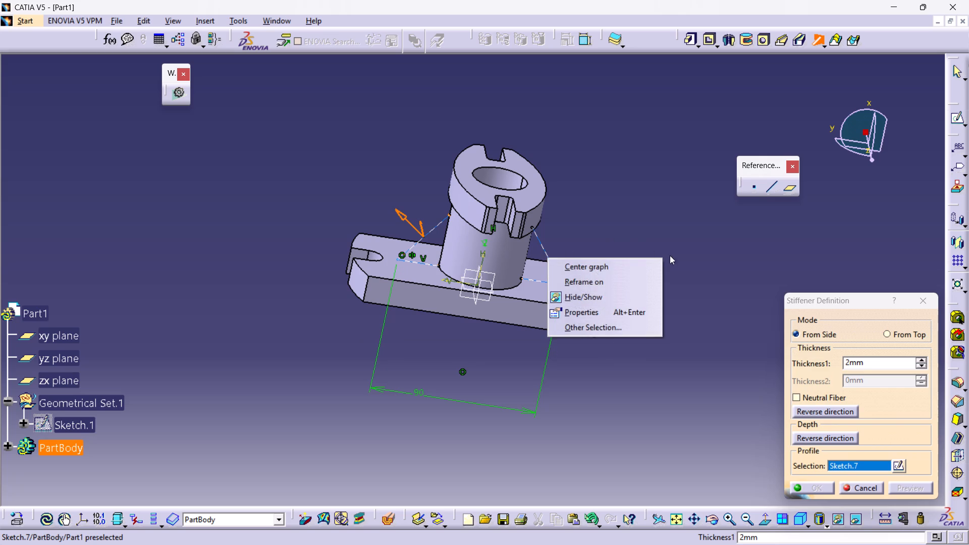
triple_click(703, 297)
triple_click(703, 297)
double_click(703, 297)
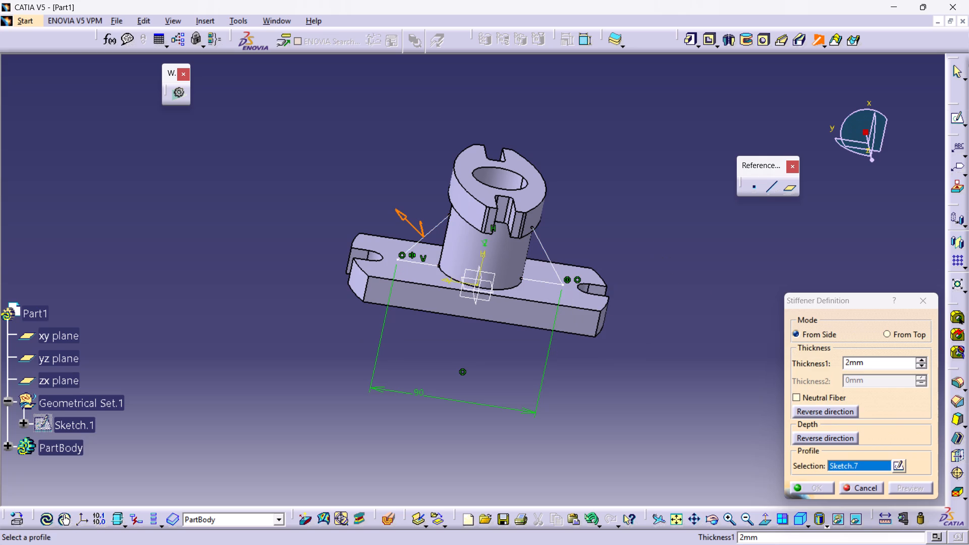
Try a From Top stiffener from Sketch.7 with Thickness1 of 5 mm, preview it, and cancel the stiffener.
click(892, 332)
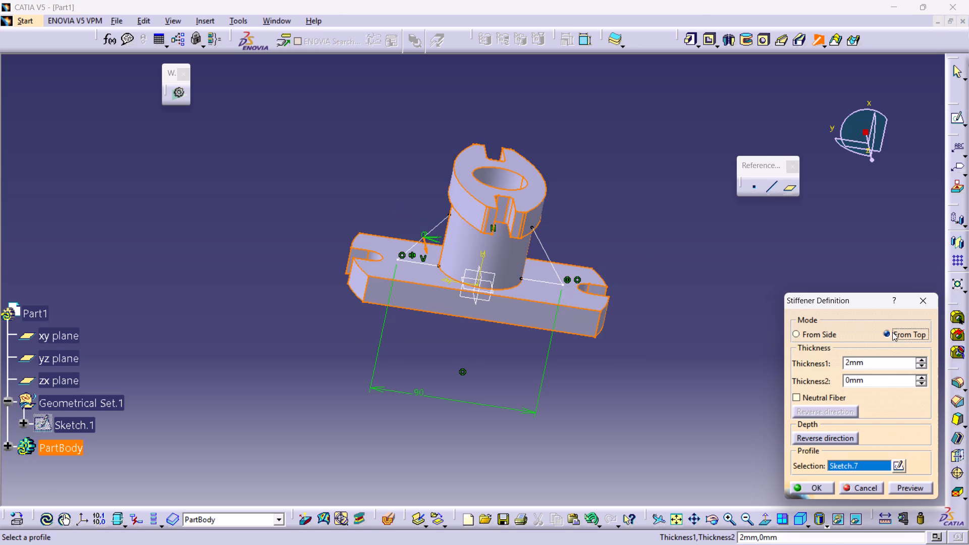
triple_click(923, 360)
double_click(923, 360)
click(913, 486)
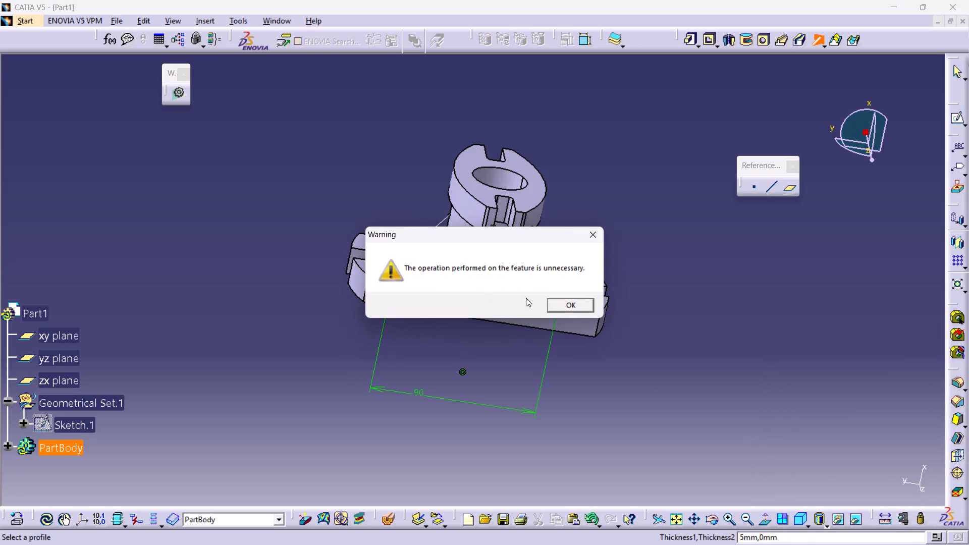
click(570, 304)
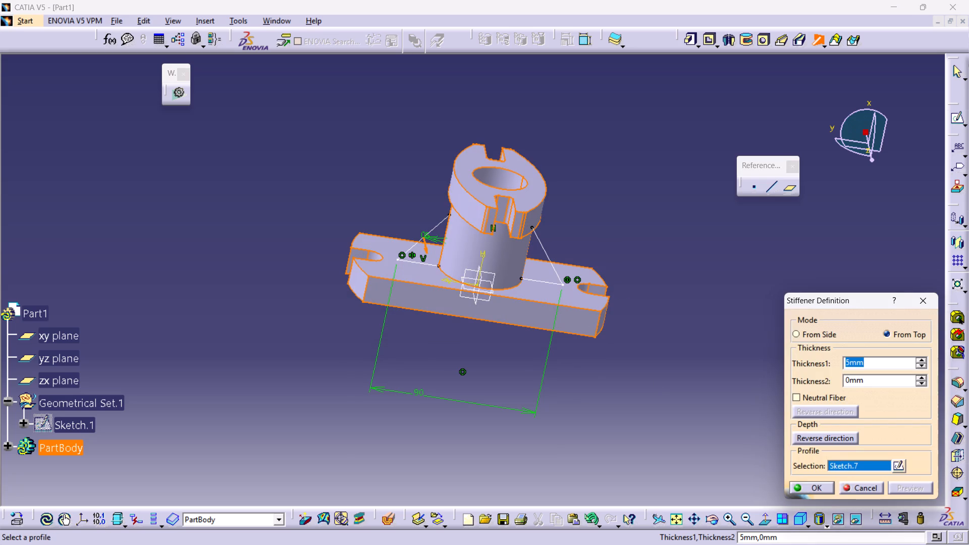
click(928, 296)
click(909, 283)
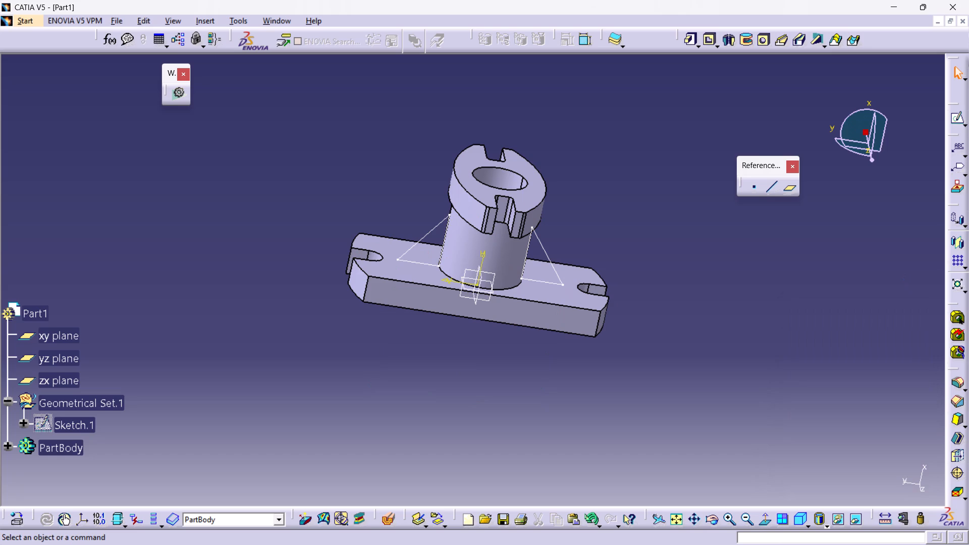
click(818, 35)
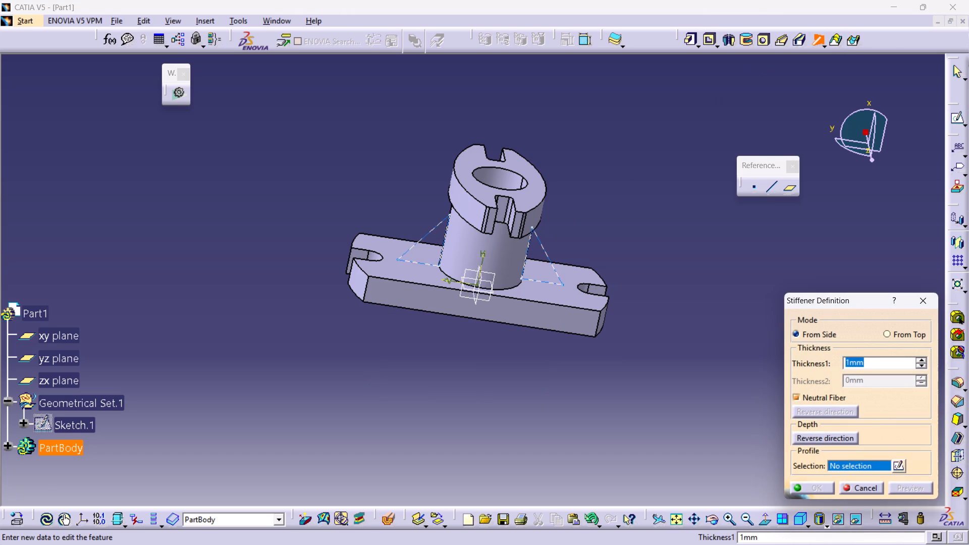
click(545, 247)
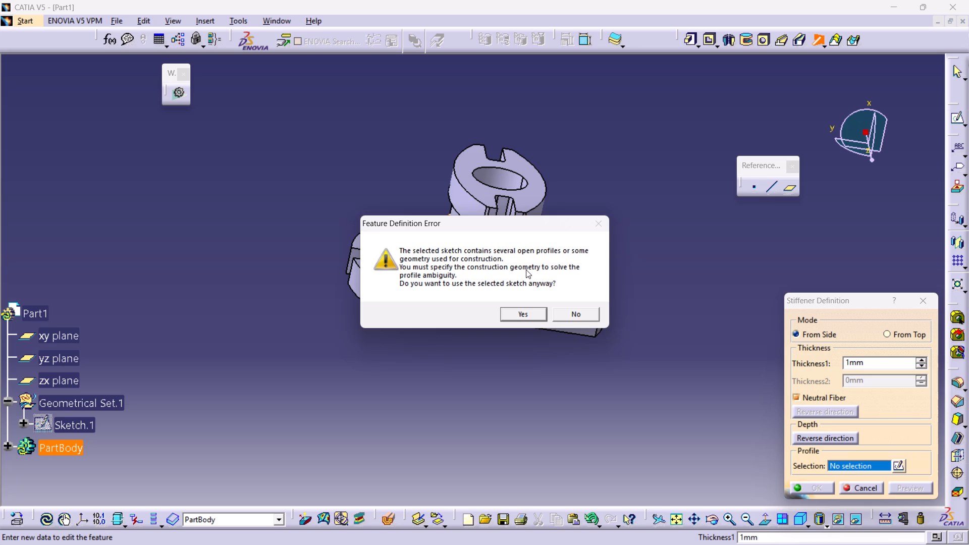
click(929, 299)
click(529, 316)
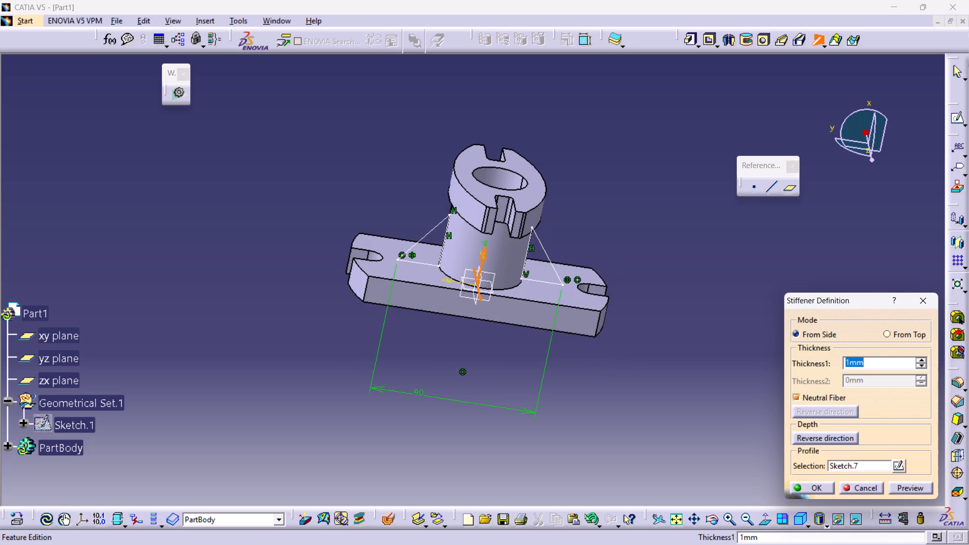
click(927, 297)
Open Sketch.7, examine the lines and constraints of both rib triangles around the cylinder, and exit the sketch.
click(958, 122)
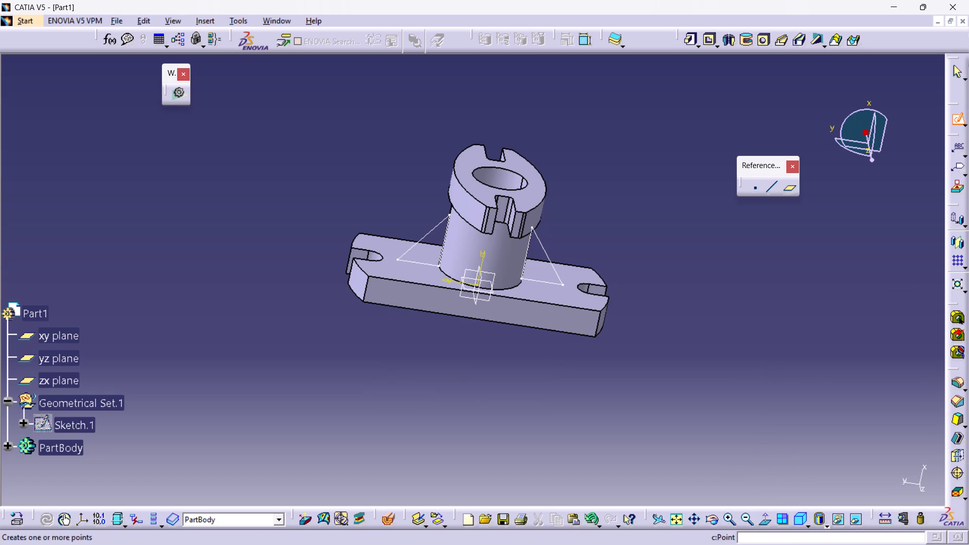
click(548, 255)
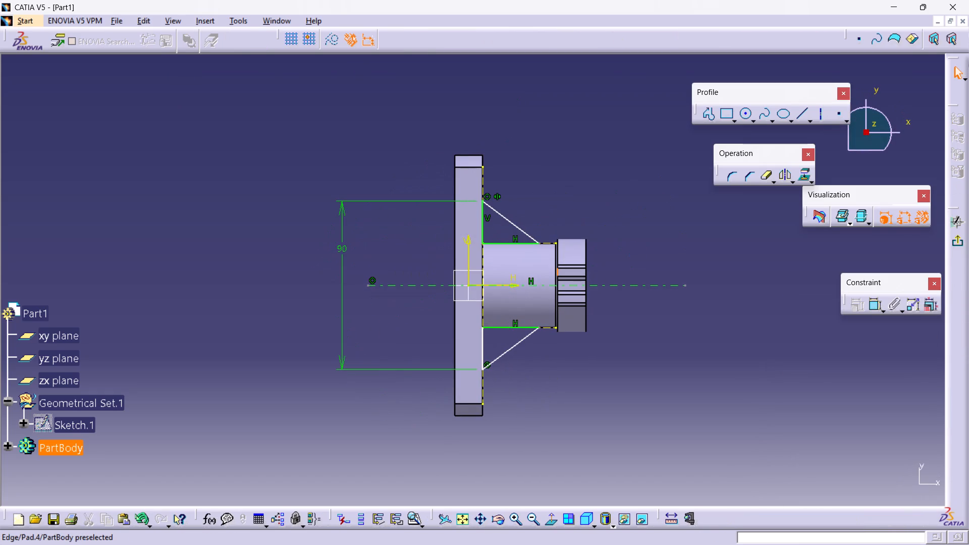
middle_drag(583, 356, 534, 317)
middle_drag(533, 317, 618, 355)
middle_drag(623, 356, 576, 323)
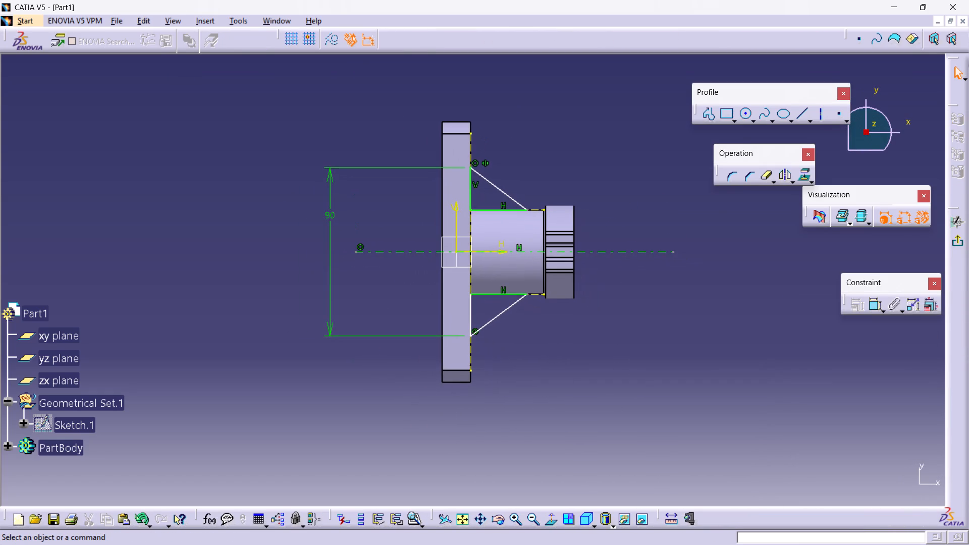
ctrl+middle_drag(703, 406, 492, 322)
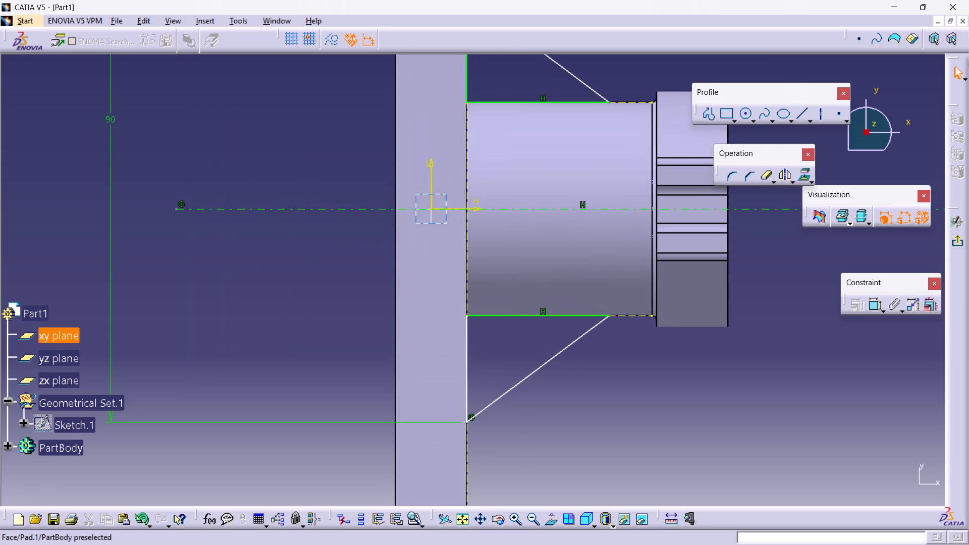
ctrl+middle_drag(320, 181, 312, 259)
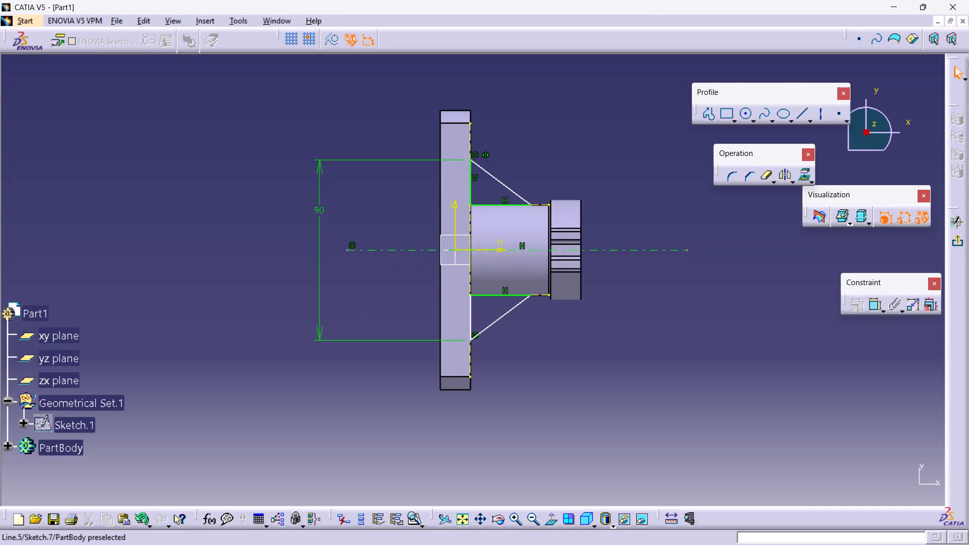
click(962, 244)
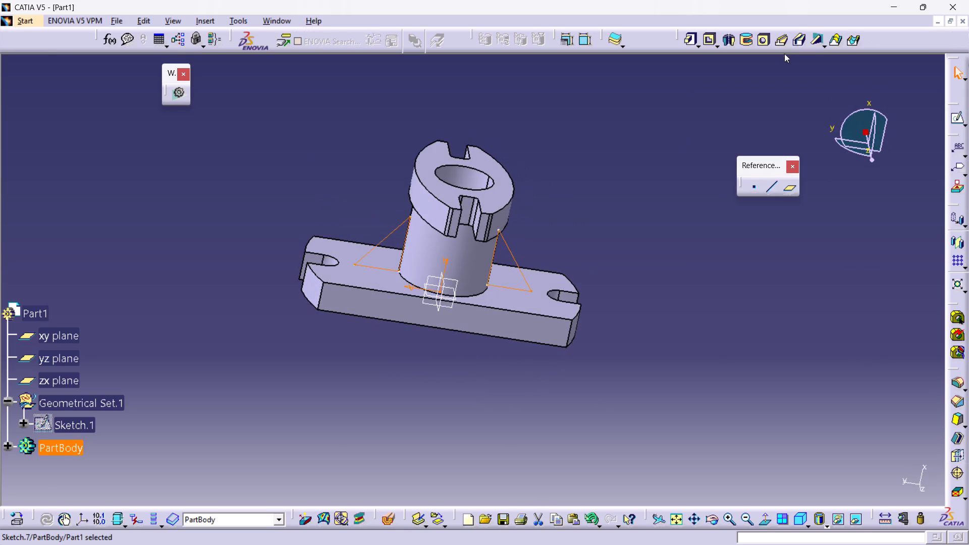
Start a stiffener from Sketch.7, switch its mode to From Side, and try to flip its depth direction arrow.
click(826, 48)
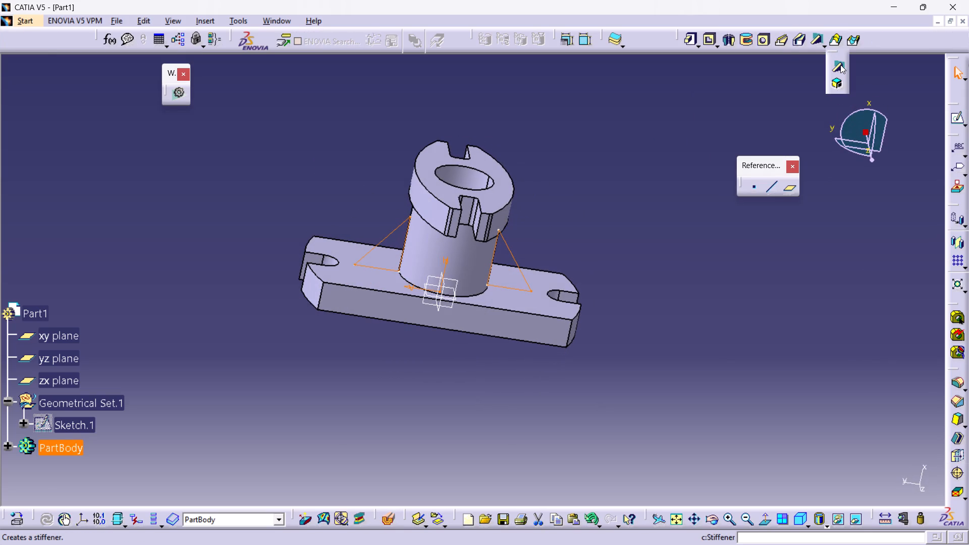
click(840, 65)
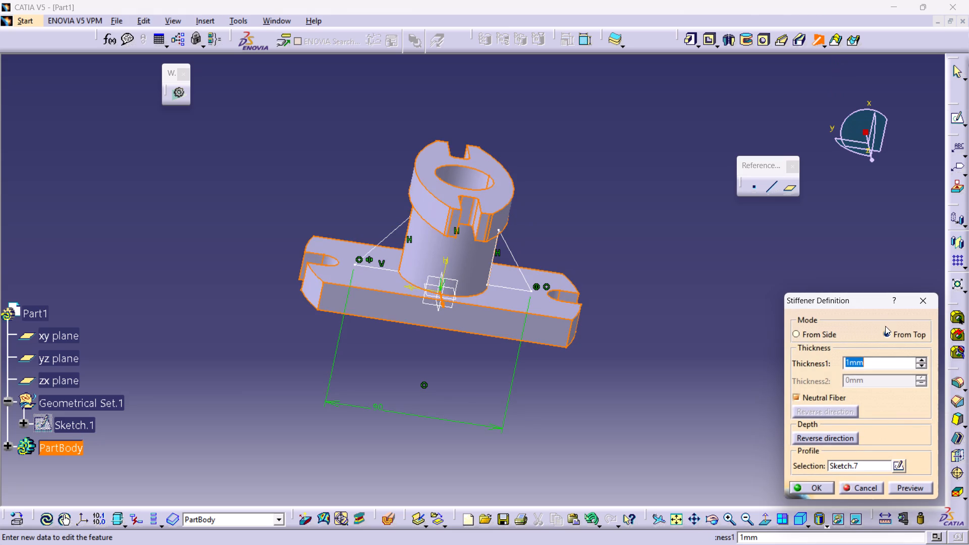
double_click(829, 333)
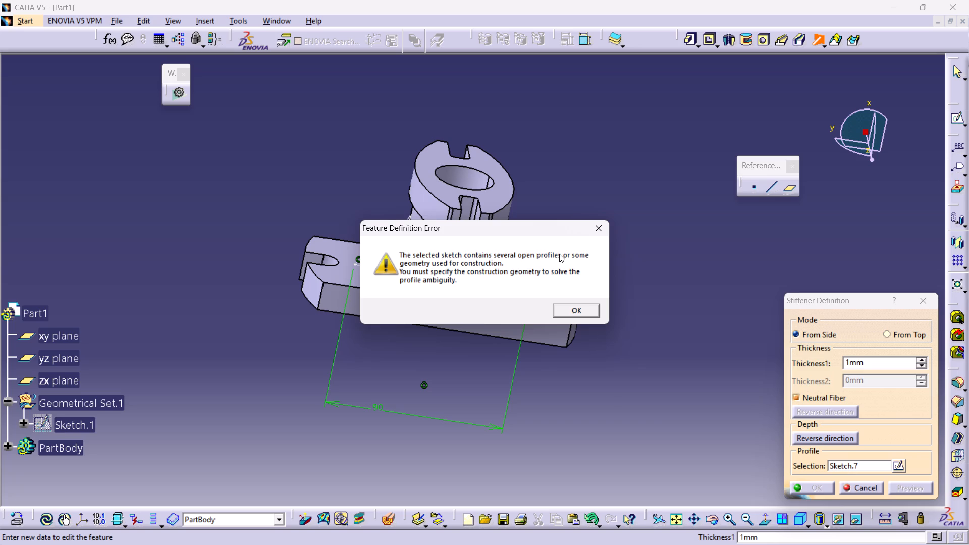
click(601, 229)
click(618, 184)
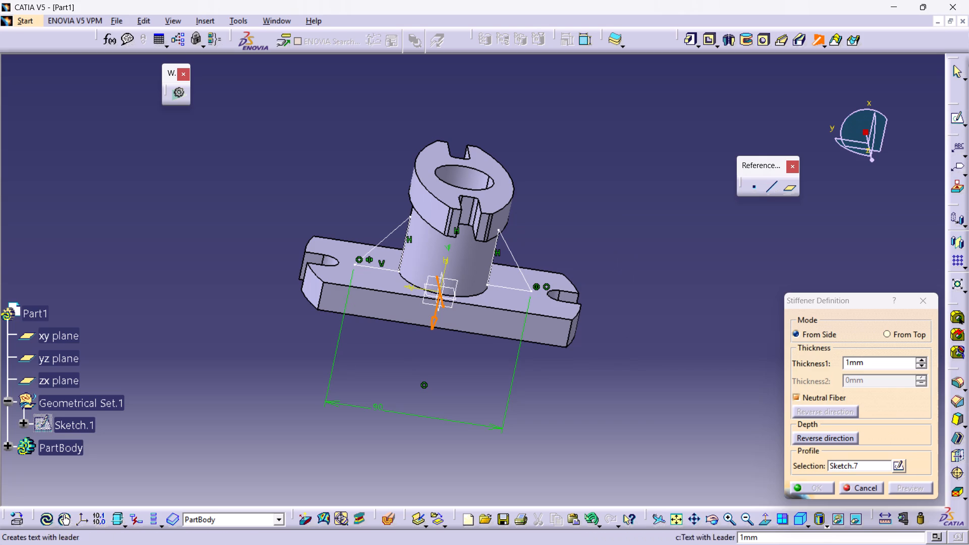
double_click(681, 261)
double_click(665, 257)
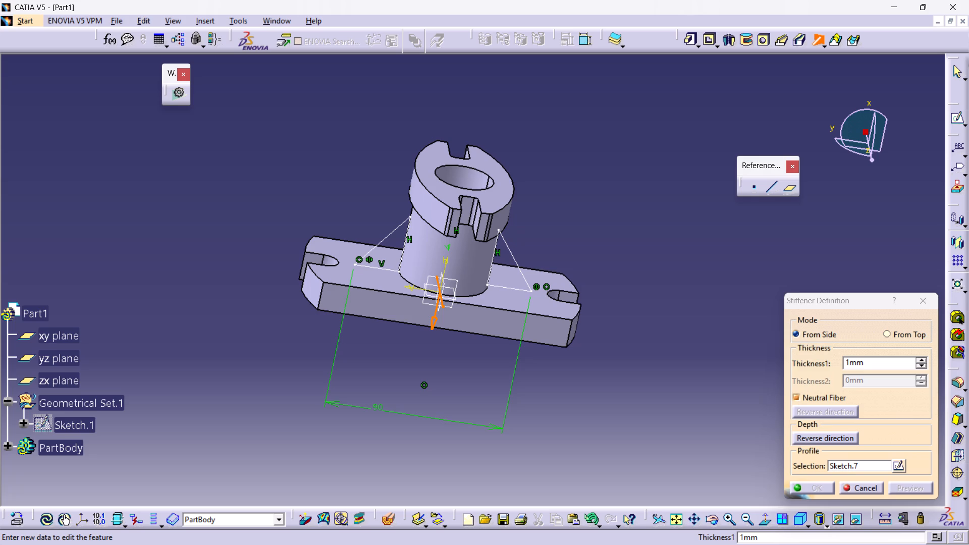
click(434, 324)
click(567, 305)
Examine how both rib triangles of Sketch.7 meet the cylinder and base plate, from the front, end and underside.
ctrl+middle_drag(411, 371, 344, 260)
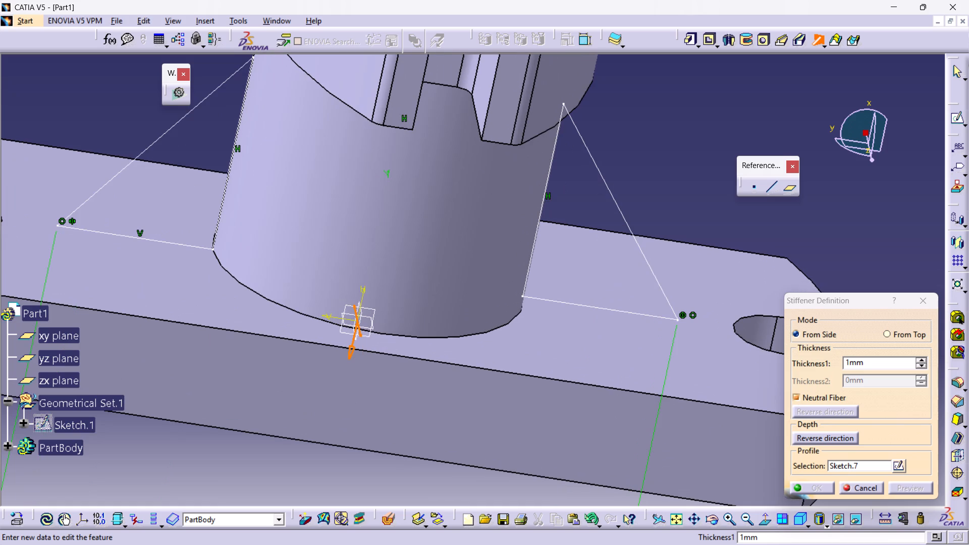
middle_drag(120, 267, 272, 274)
middle_drag(32, 276, 239, 301)
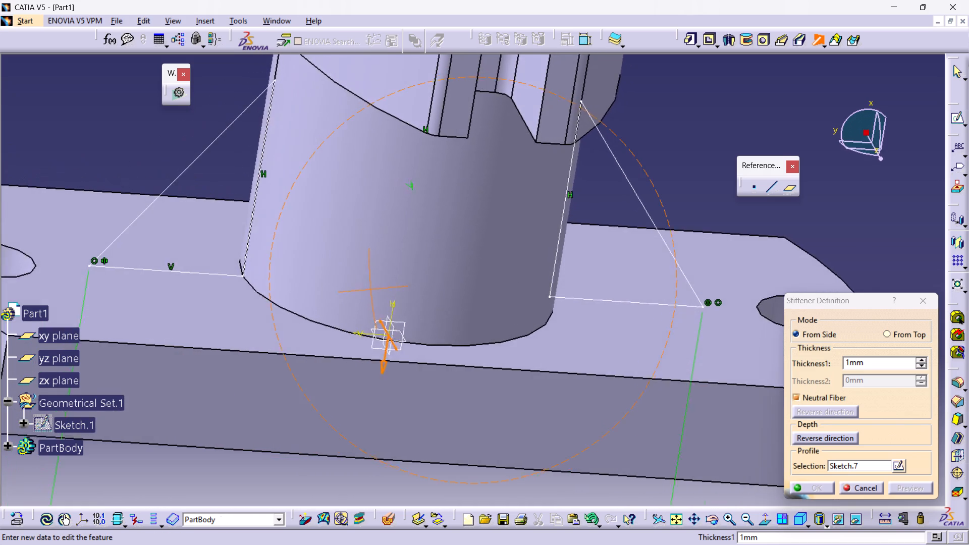
middle_drag(239, 301, 560, 353)
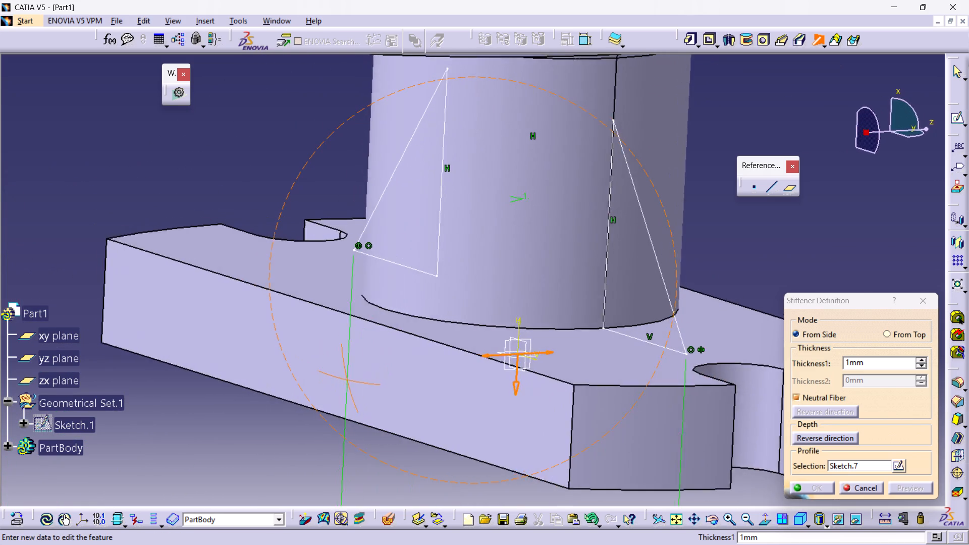
middle_drag(560, 353, 687, 333)
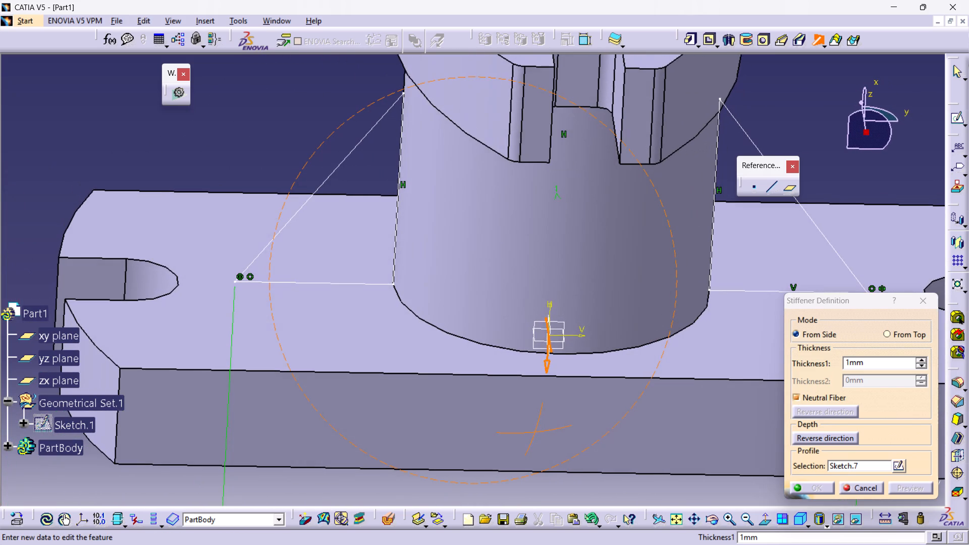
middle_drag(687, 333, 470, 328)
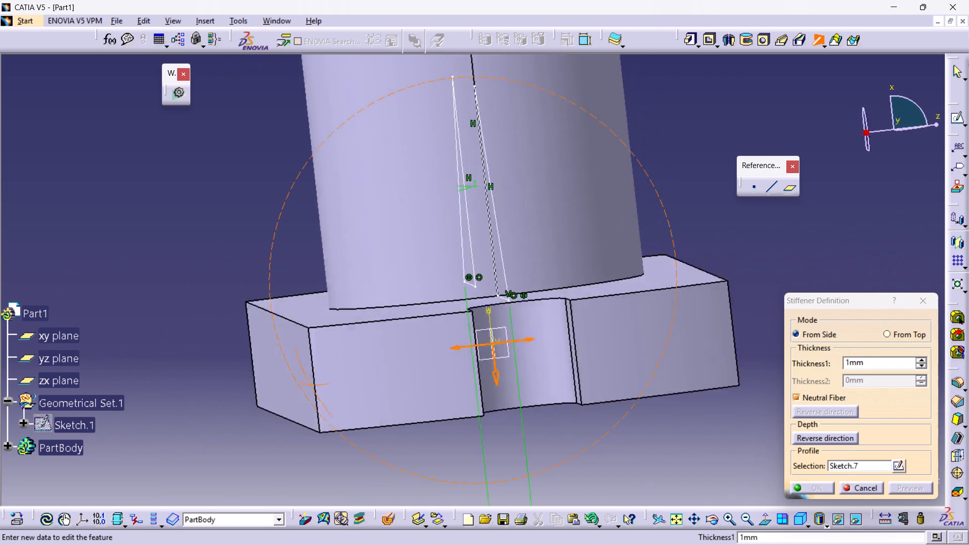
middle_drag(470, 328, 359, 385)
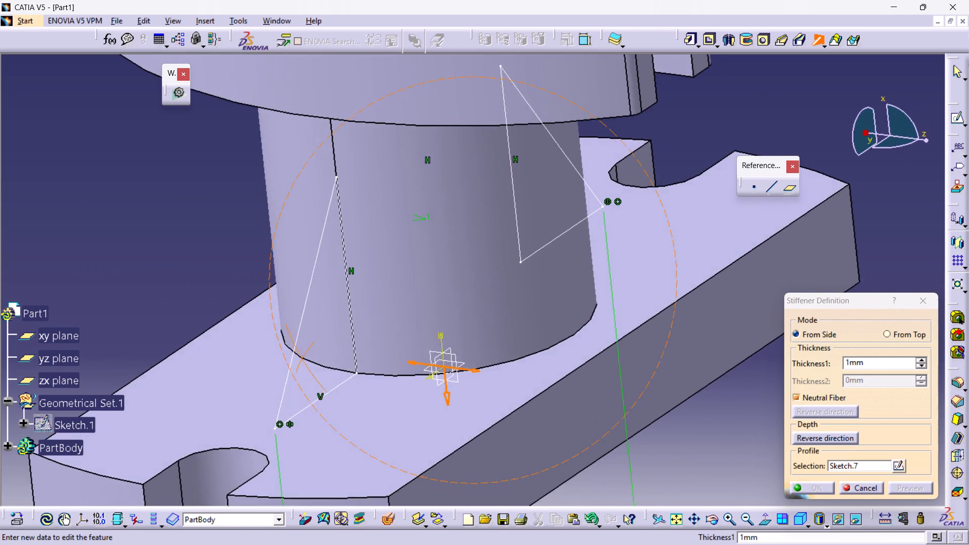
middle_drag(359, 385, 279, 364)
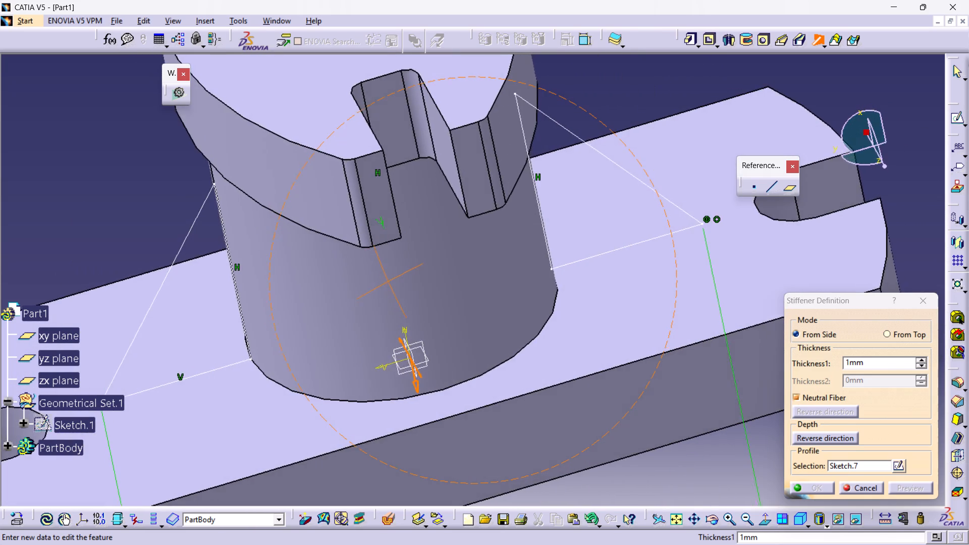
middle_drag(279, 364, 296, 343)
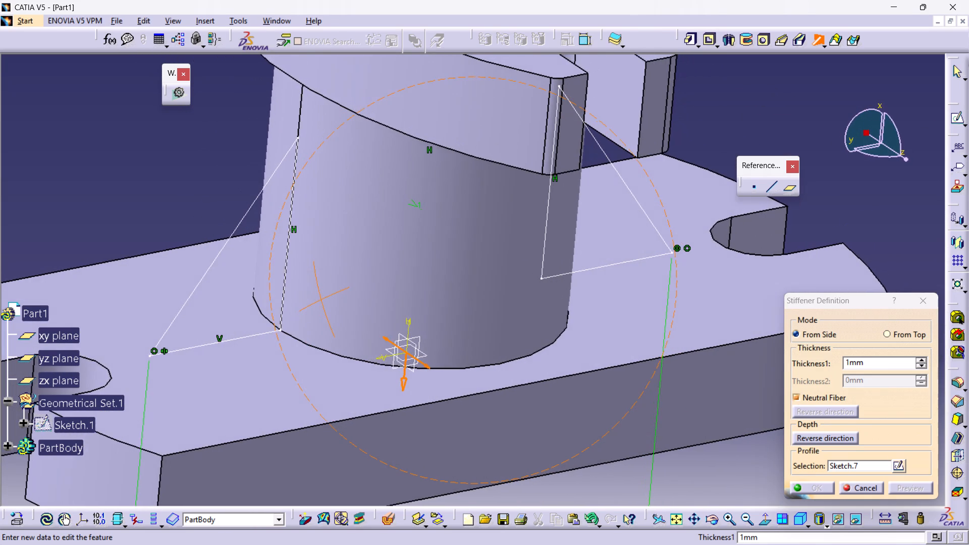
middle_drag(296, 343, 218, 339)
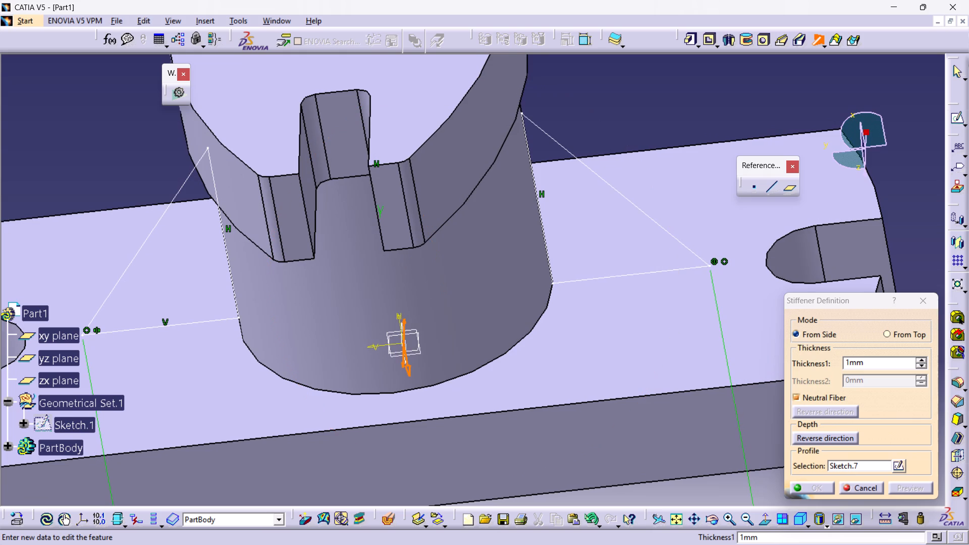
ctrl+middle_drag(113, 159, 259, 460)
ctrl+scroll(125, 311, down, 1)
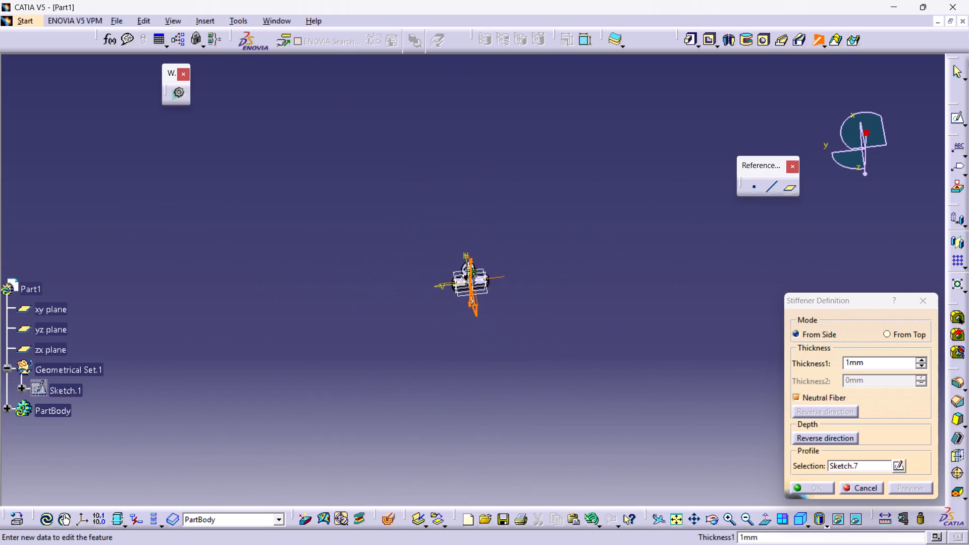
ctrl+middle_drag(219, 238, 103, 108)
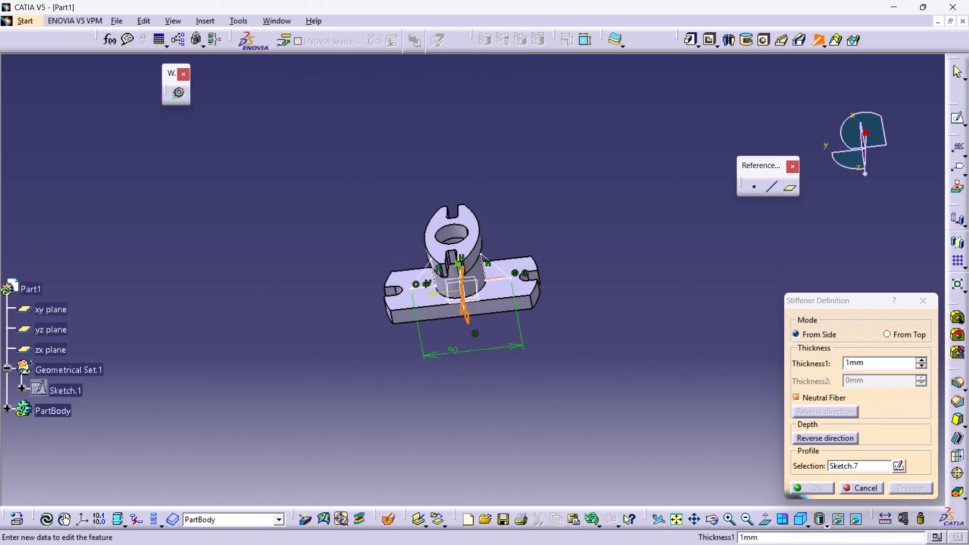
ctrl+middle_drag(103, 108, 93, 96)
ctrl+middle_drag(302, 304, 260, 232)
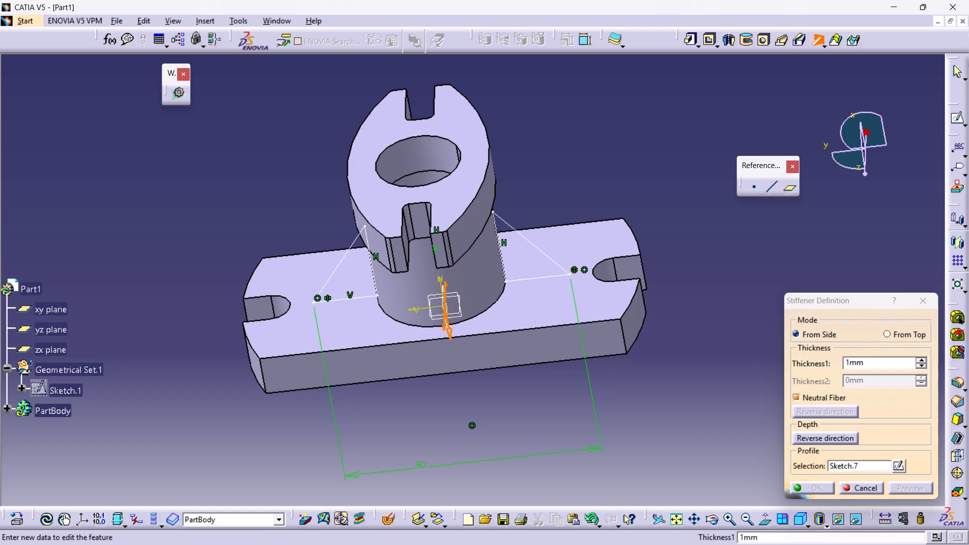
middle_drag(527, 401, 534, 377)
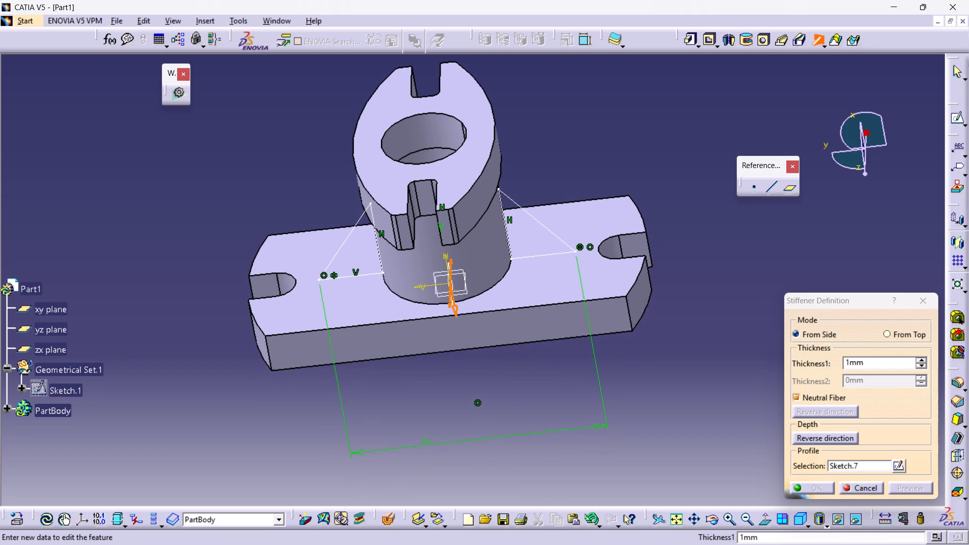
ctrl+middle_drag(566, 133, 571, 165)
ctrl+middle_drag(579, 183, 503, 94)
ctrl+middle_click(503, 94)
middle_drag(576, 89, 541, 246)
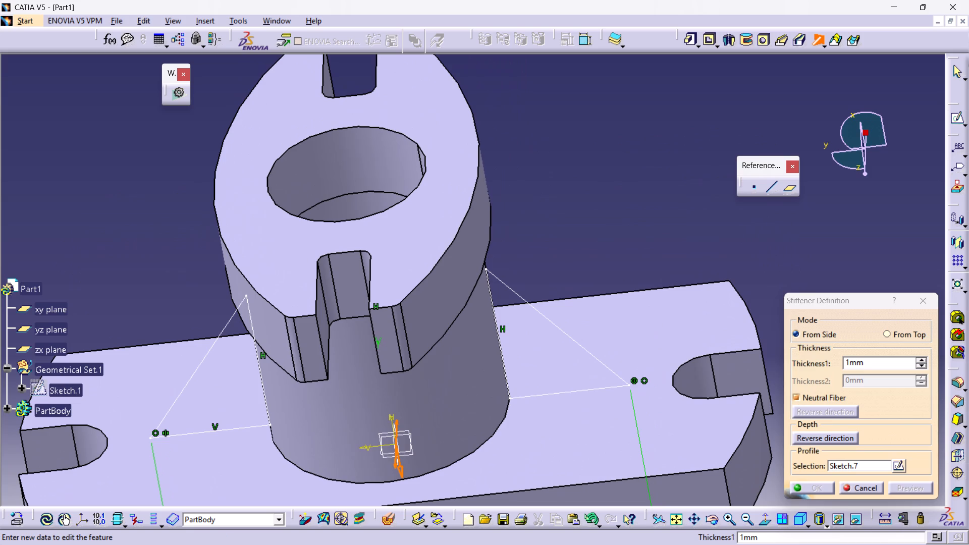
middle_drag(674, 211, 335, 334)
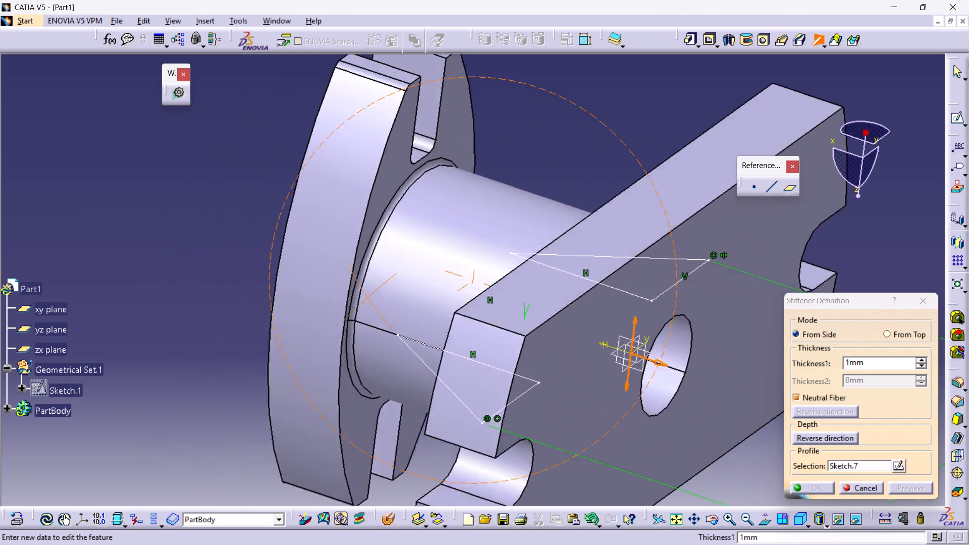
middle_drag(335, 334, 84, 252)
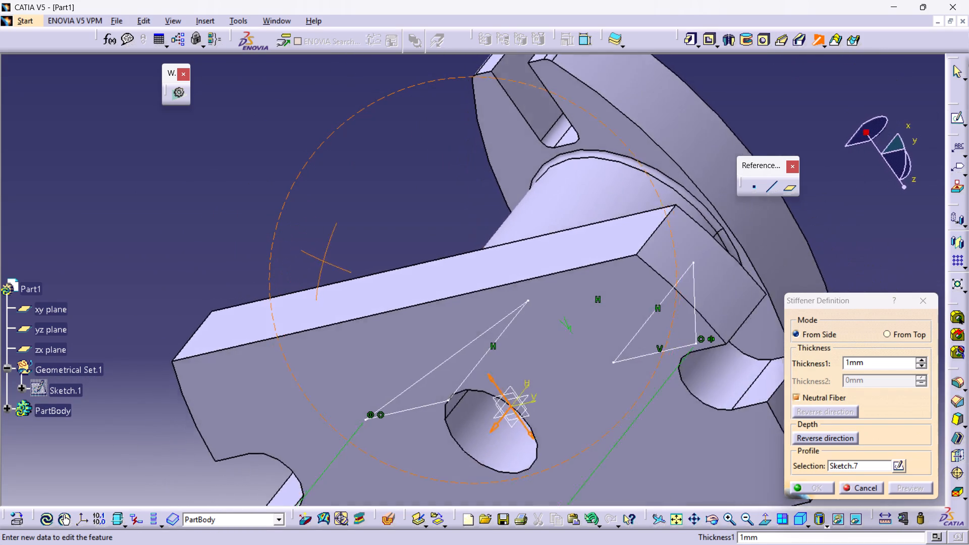
middle_drag(84, 252, 207, 260)
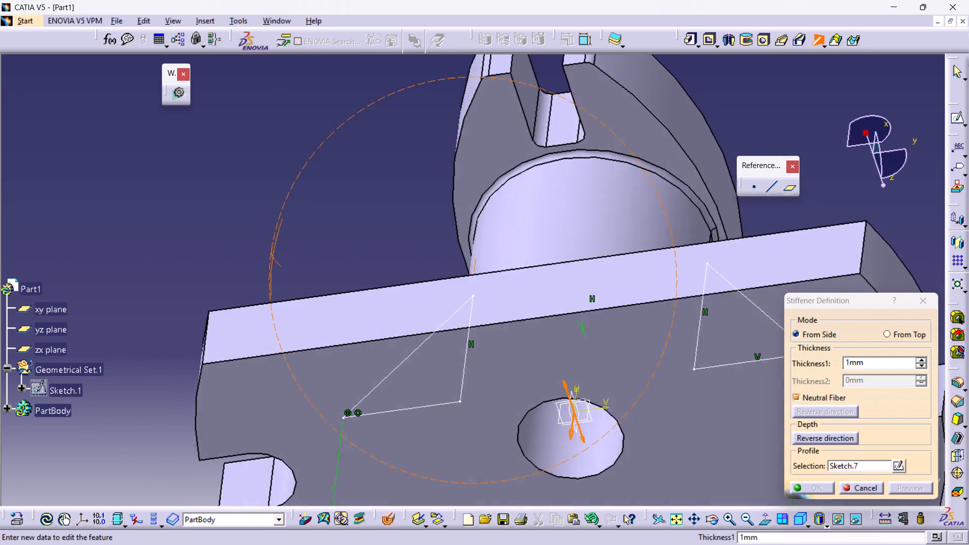
middle_drag(207, 260, 302, 272)
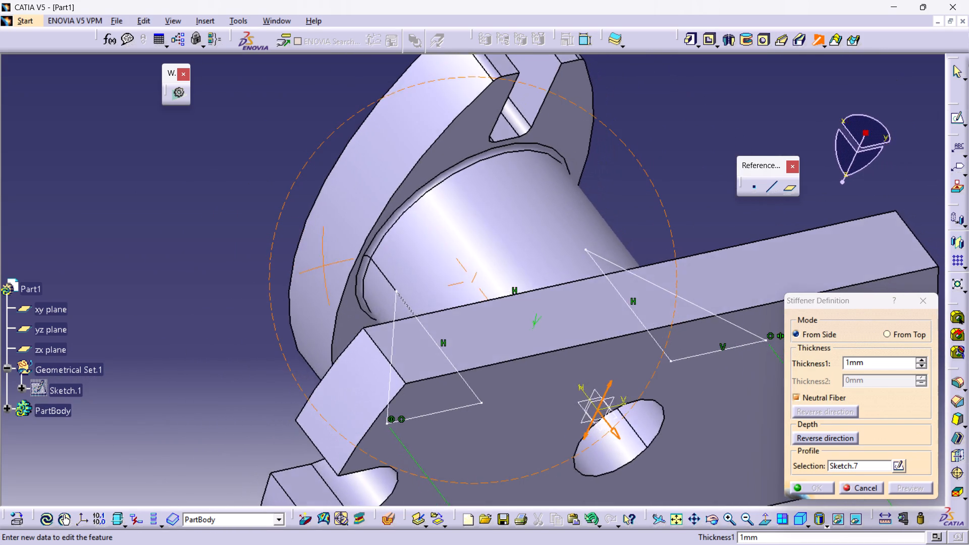
middle_drag(302, 272, 700, 220)
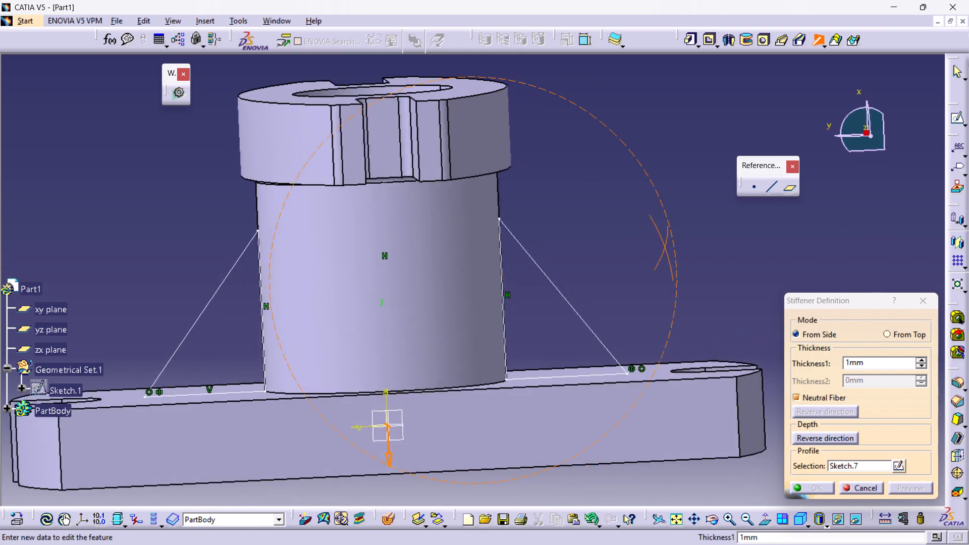
middle_drag(700, 220, 693, 227)
click(657, 222)
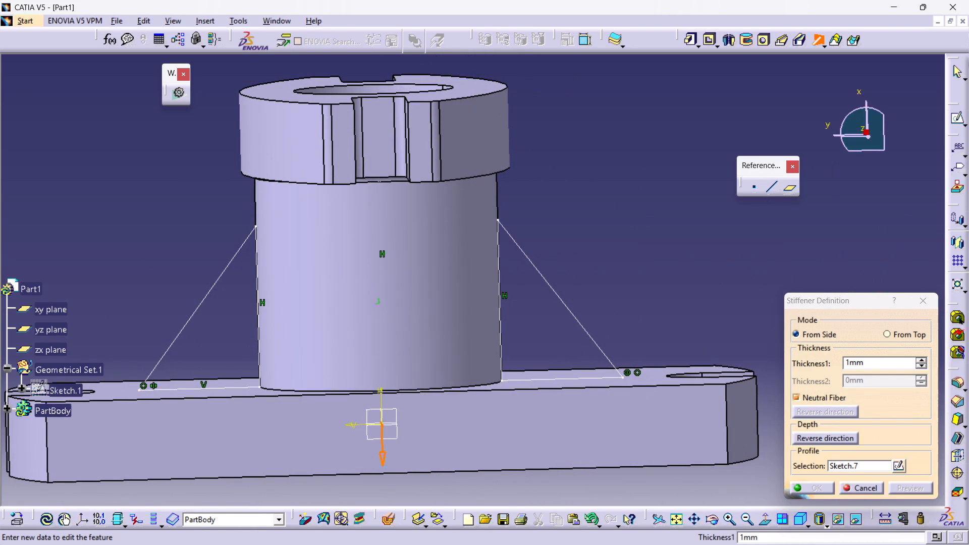
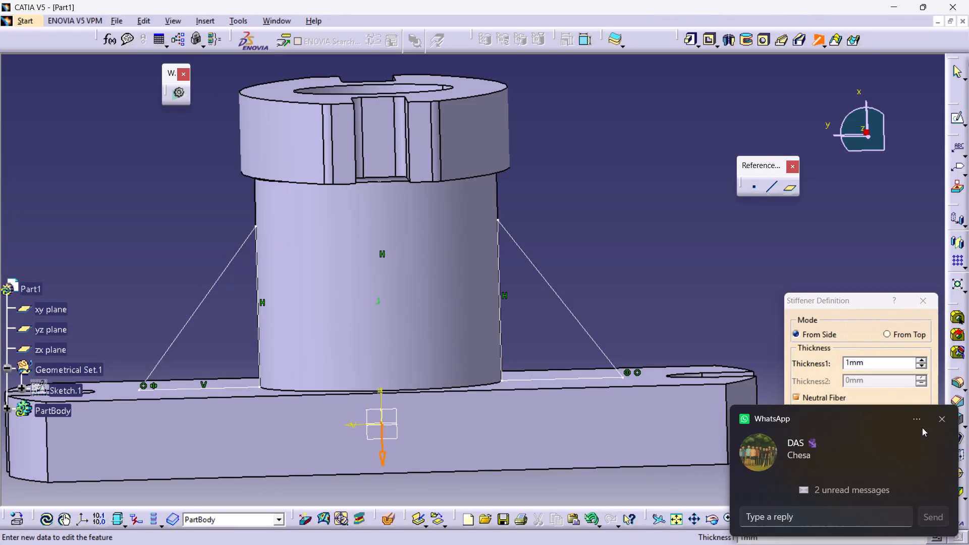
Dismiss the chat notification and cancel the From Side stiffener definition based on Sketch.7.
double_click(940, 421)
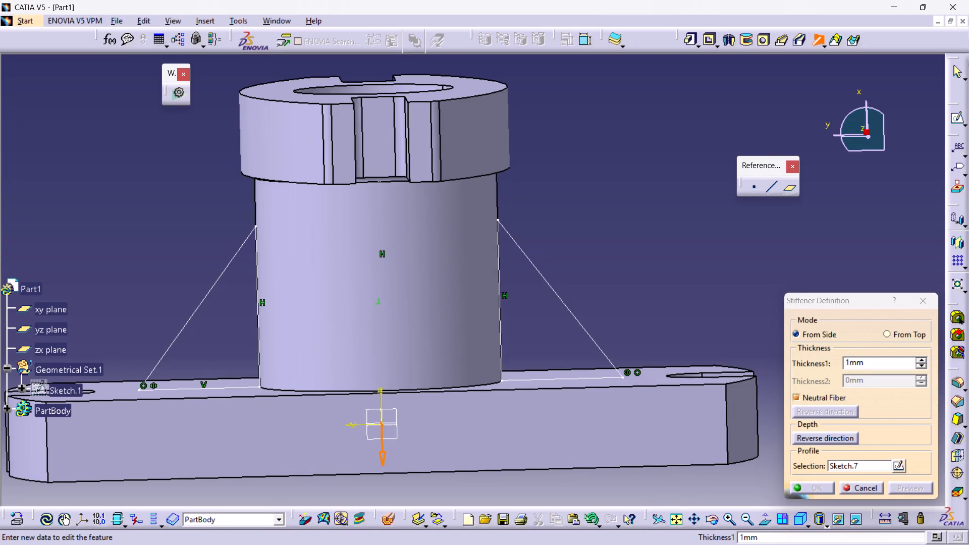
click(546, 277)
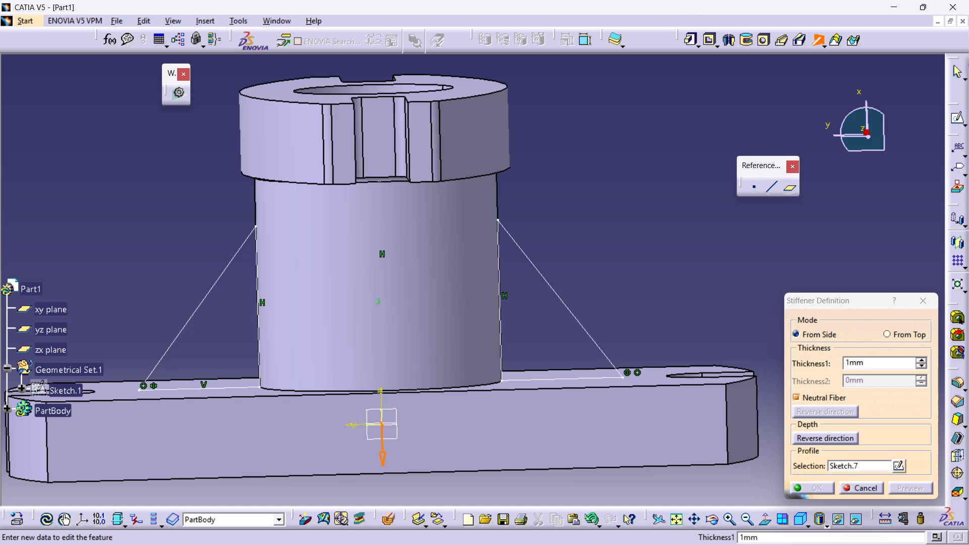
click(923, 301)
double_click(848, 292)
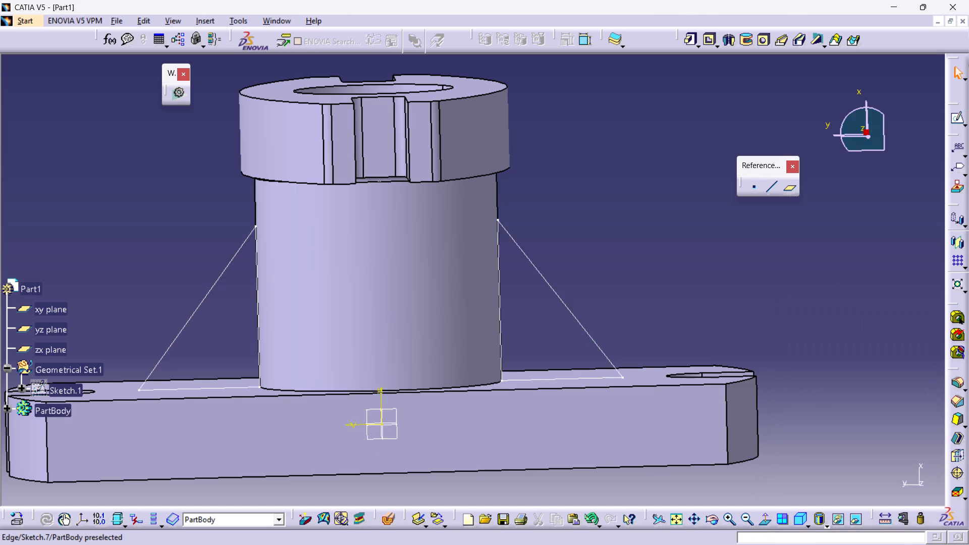
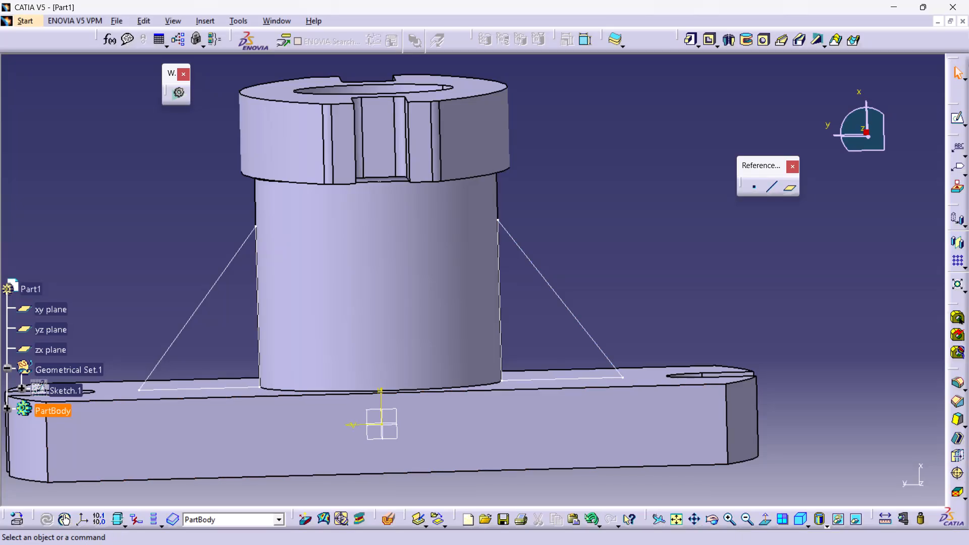
Open Sketch.7 and delete the negative-y triangle's two legs along the cylinder and the base plate, keeping its sloped line.
click(953, 118)
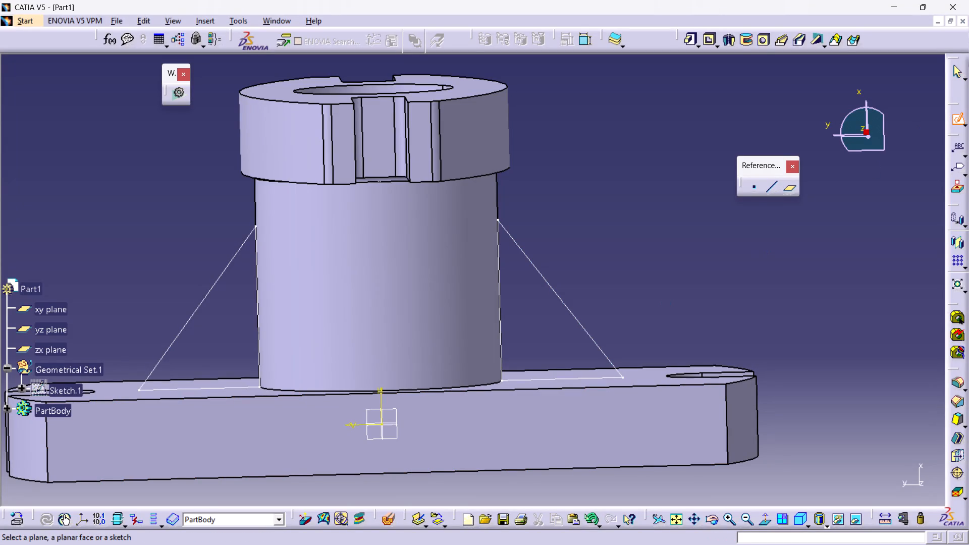
click(501, 313)
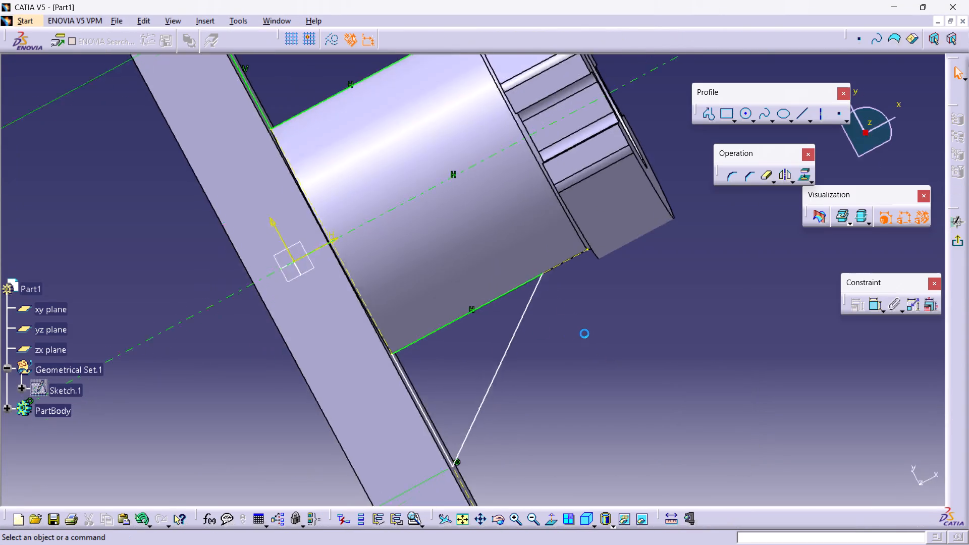
right_click(472, 307)
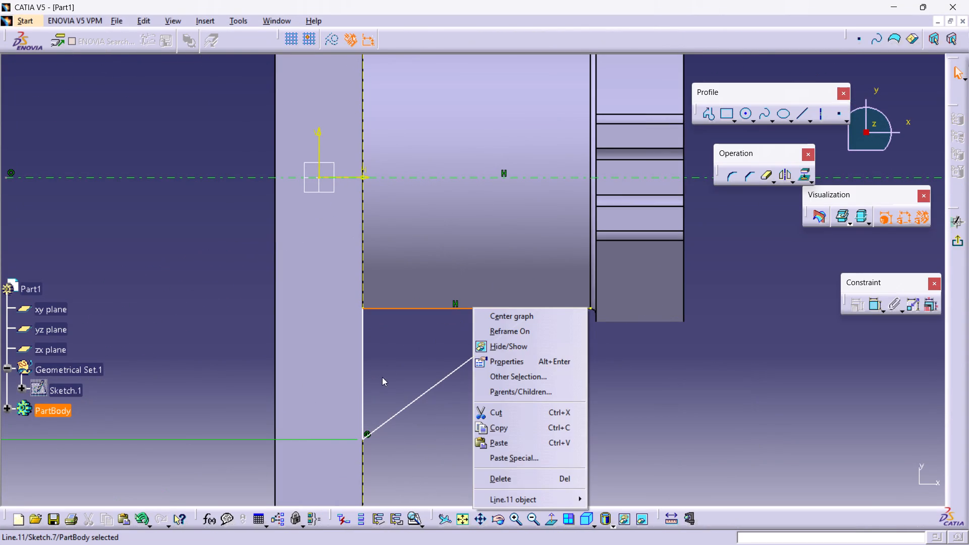
click(535, 484)
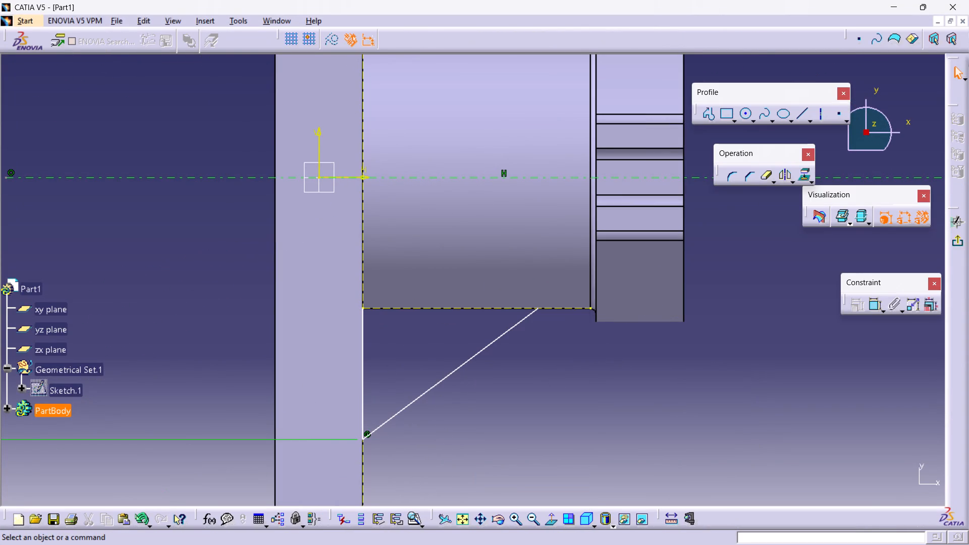
right_click(361, 389)
click(464, 426)
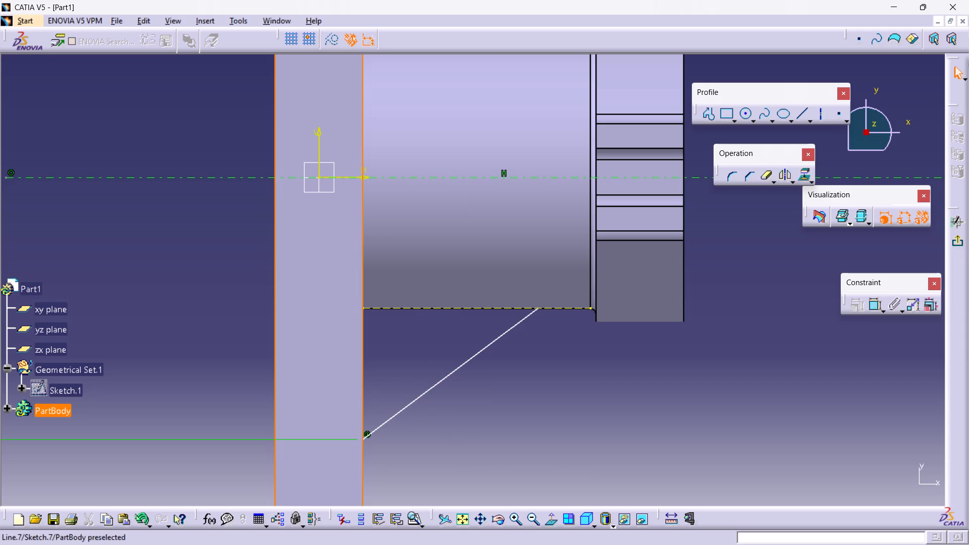
click(386, 388)
right_click(362, 388)
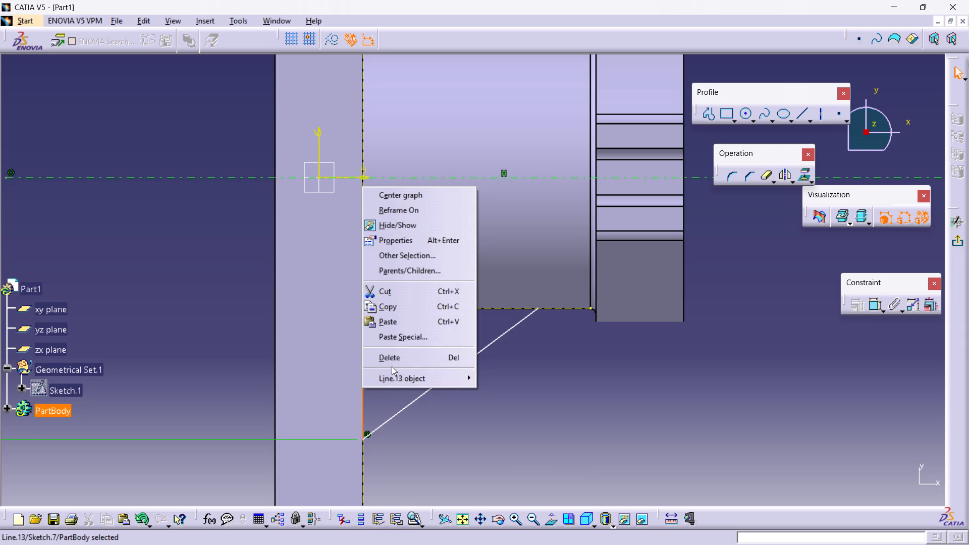
click(391, 361)
Delete the positive-y triangle's two legs along the base plate and the cylinder, keeping its sloped line.
middle_drag(453, 374, 519, 543)
drag(504, 544, 519, 544)
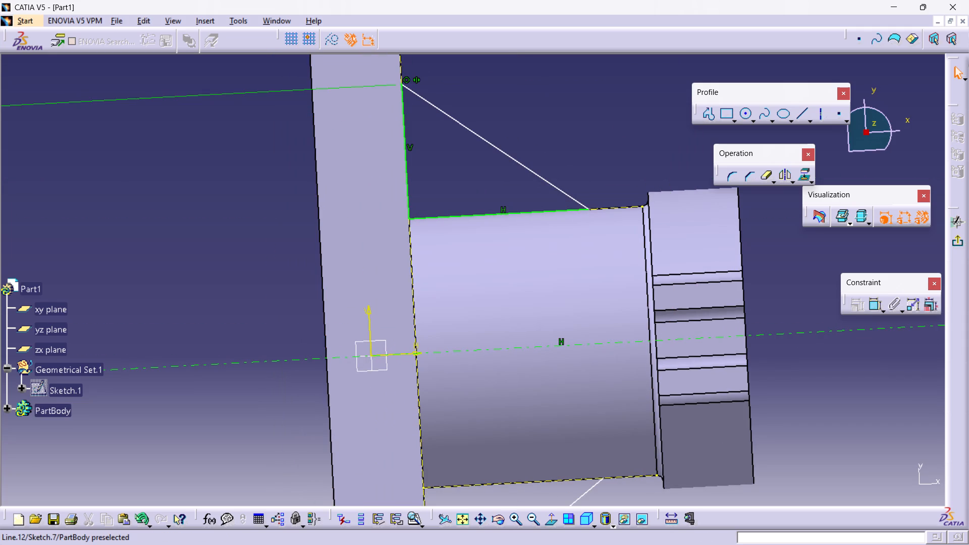
right_click(408, 185)
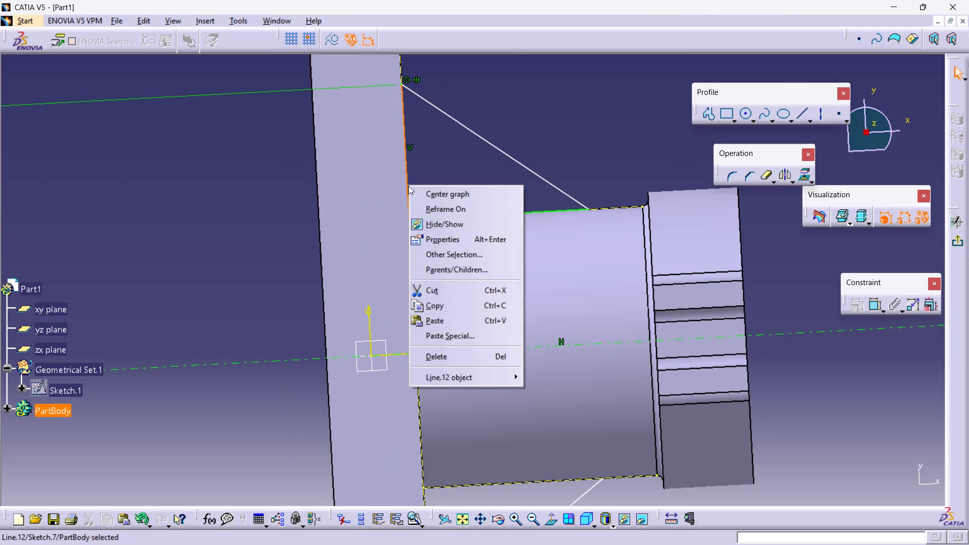
click(467, 359)
right_click(468, 216)
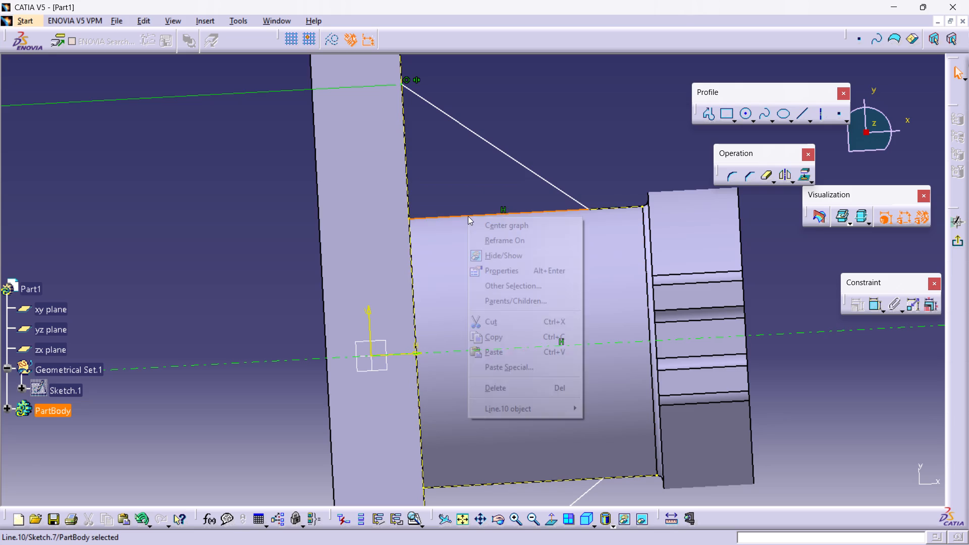
click(514, 380)
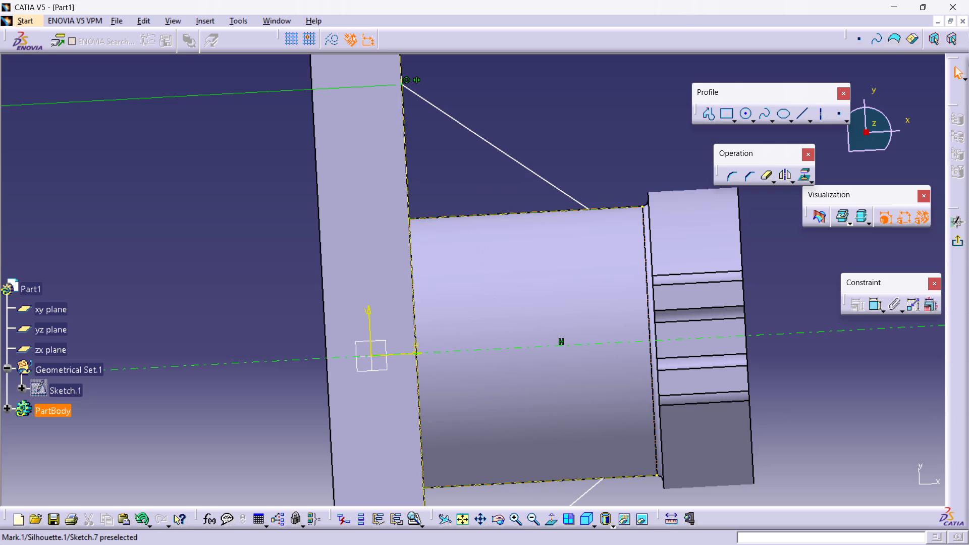
Constrain the positive-y sloped line's endpoints with Coincidence to the cylinder silhouette and the base plate's face edge.
click(588, 208)
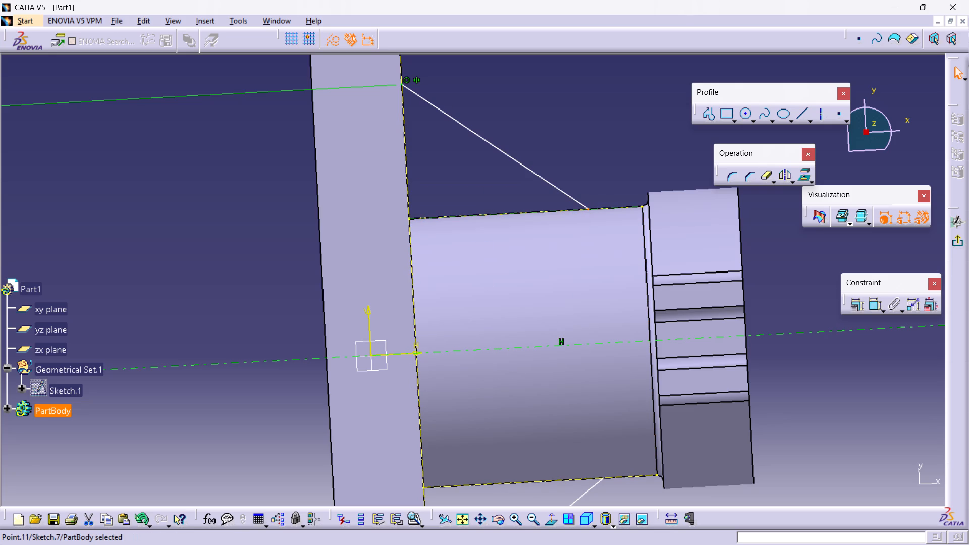
ctrl+click(604, 207)
click(859, 307)
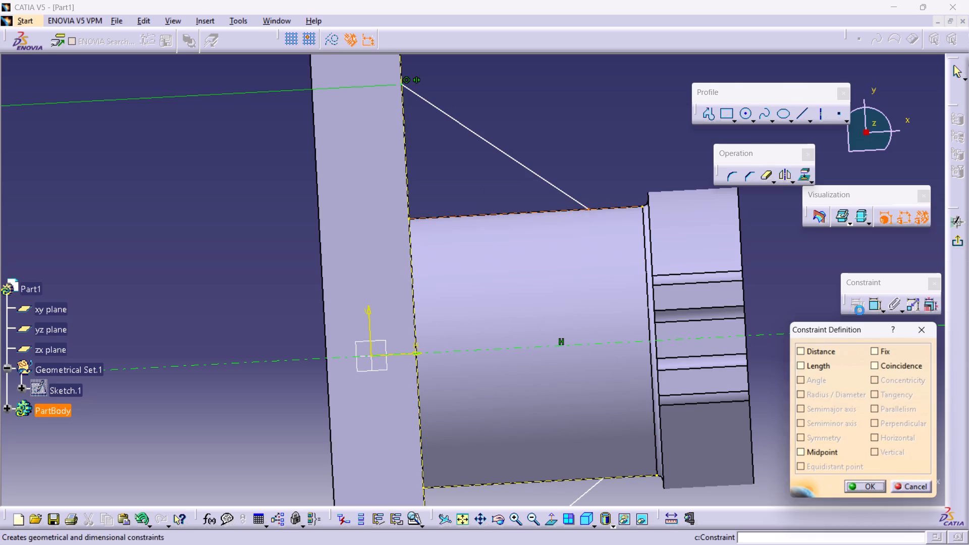
click(876, 367)
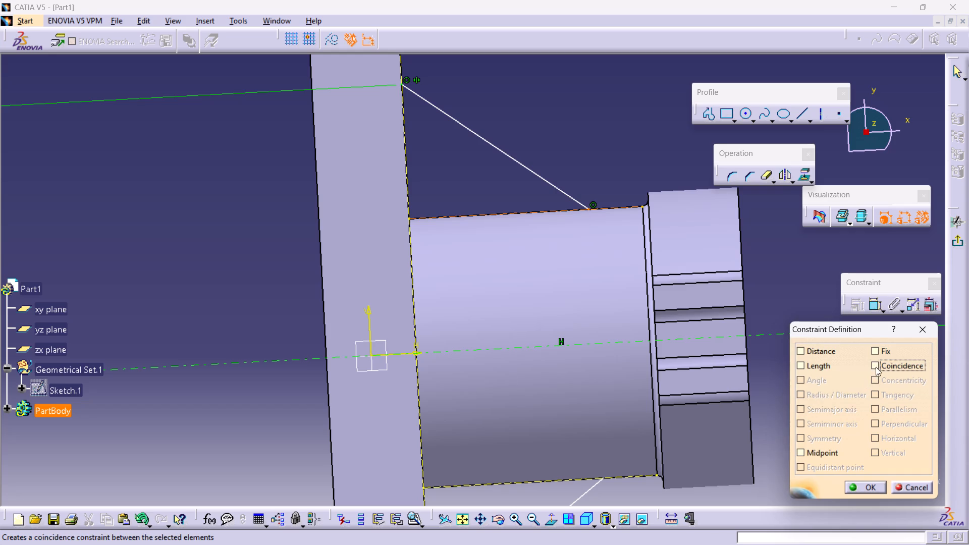
click(871, 490)
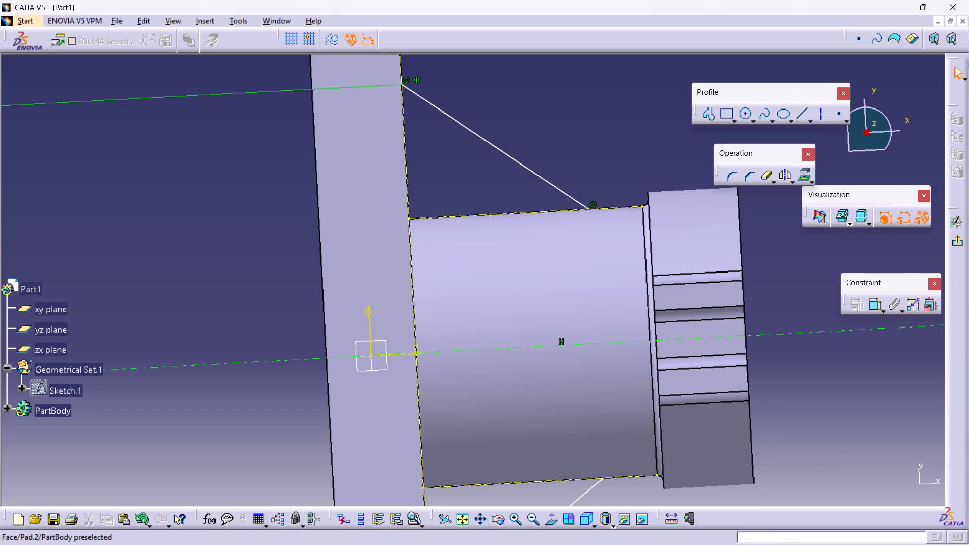
click(400, 84)
ctrl+click(402, 112)
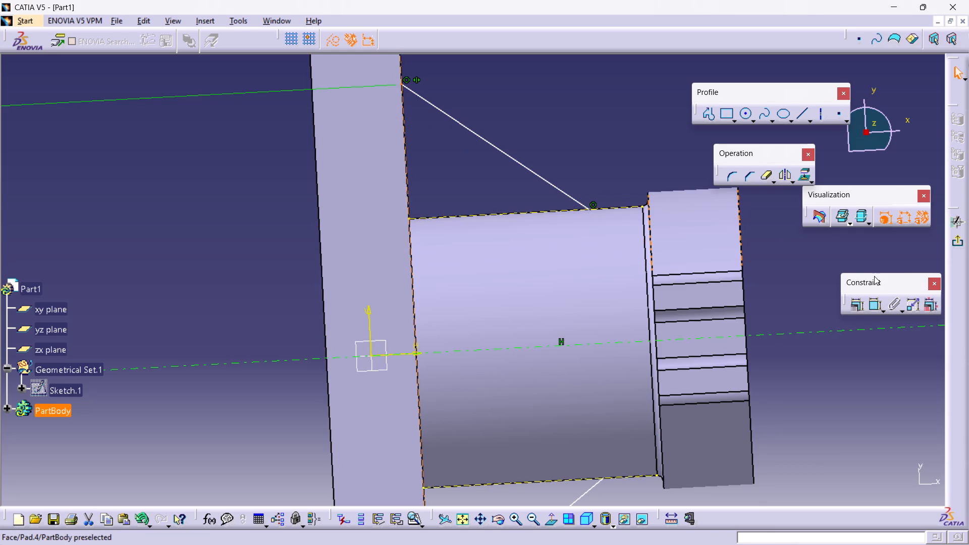
click(854, 301)
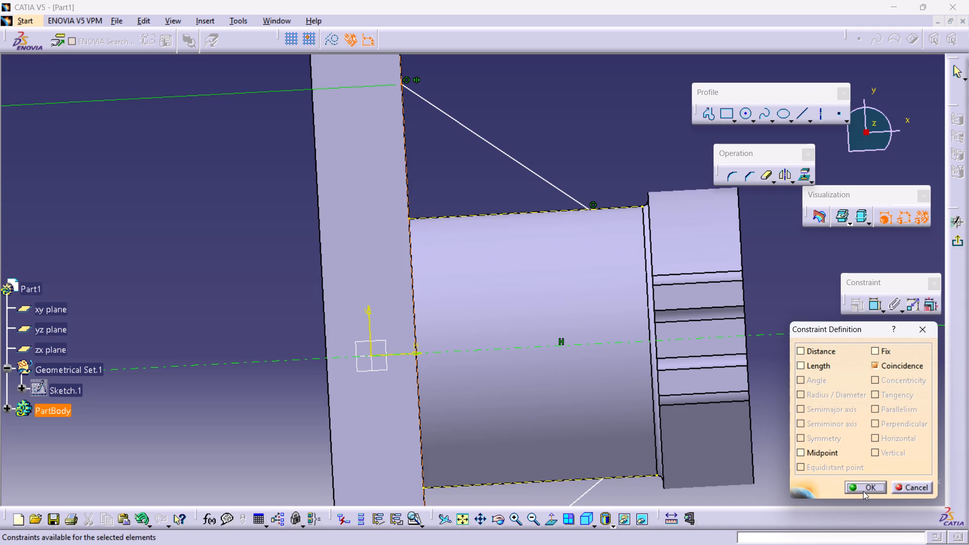
click(863, 490)
Constrain the negative-y sloped line's cylinder-side endpoint coincident with the cylinder silhouette and exit the sketch.
middle_drag(799, 399, 763, 263)
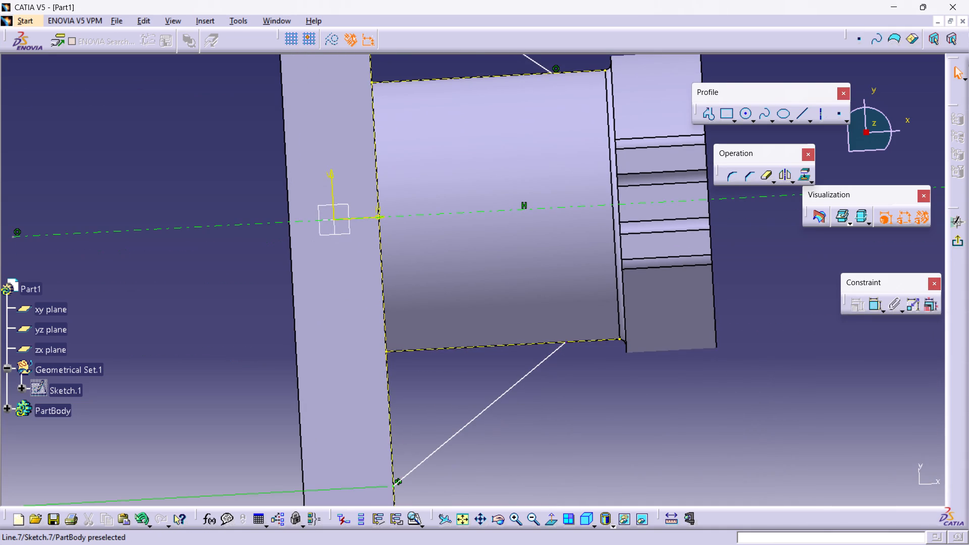
click(565, 344)
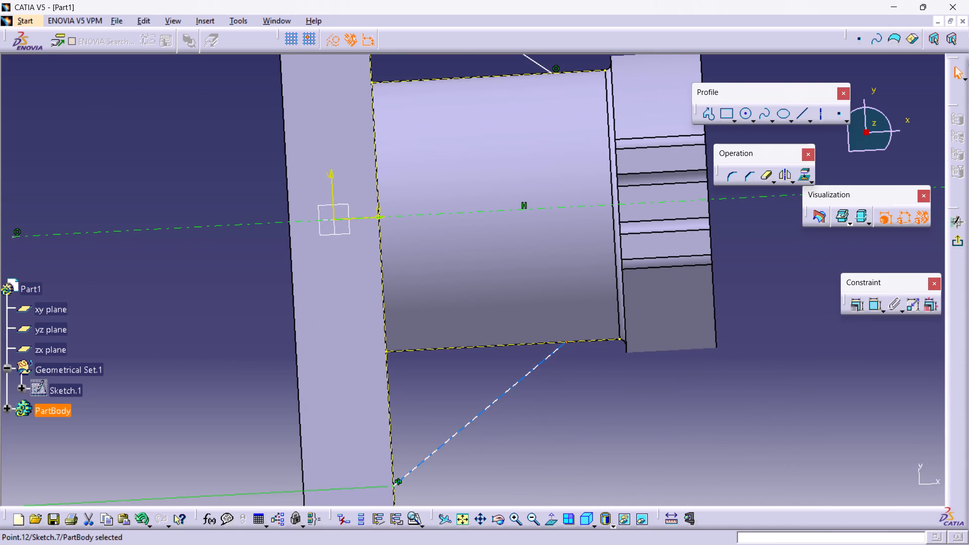
ctrl+click(550, 343)
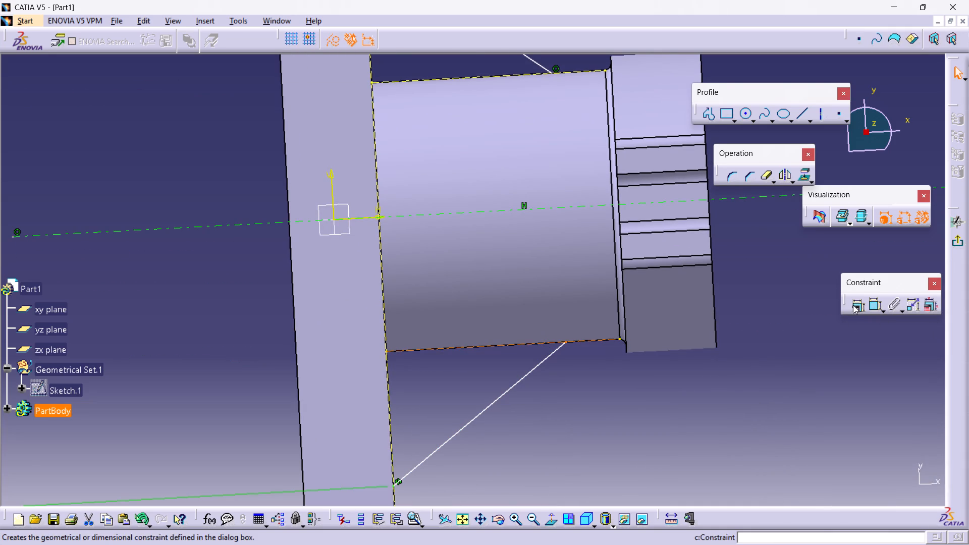
click(853, 305)
click(886, 366)
click(864, 484)
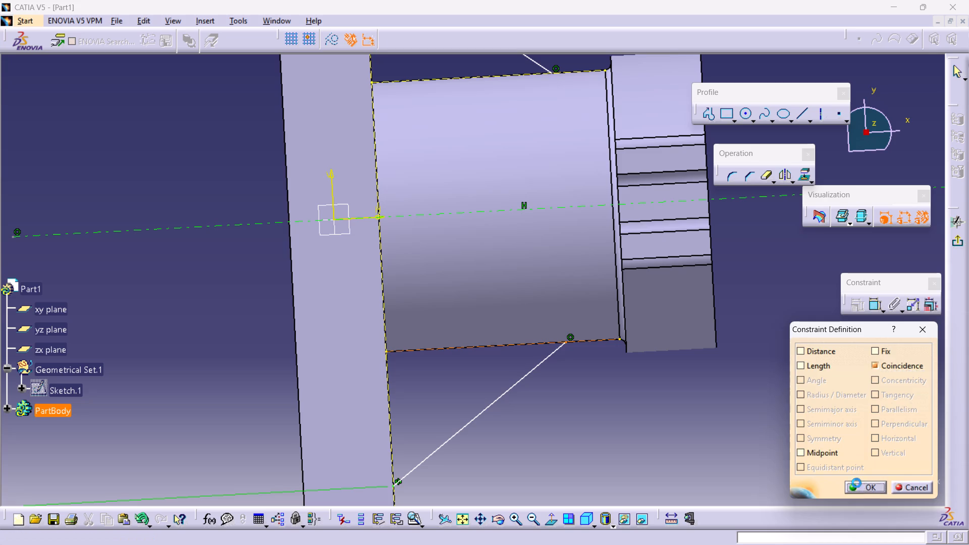
click(820, 473)
click(961, 239)
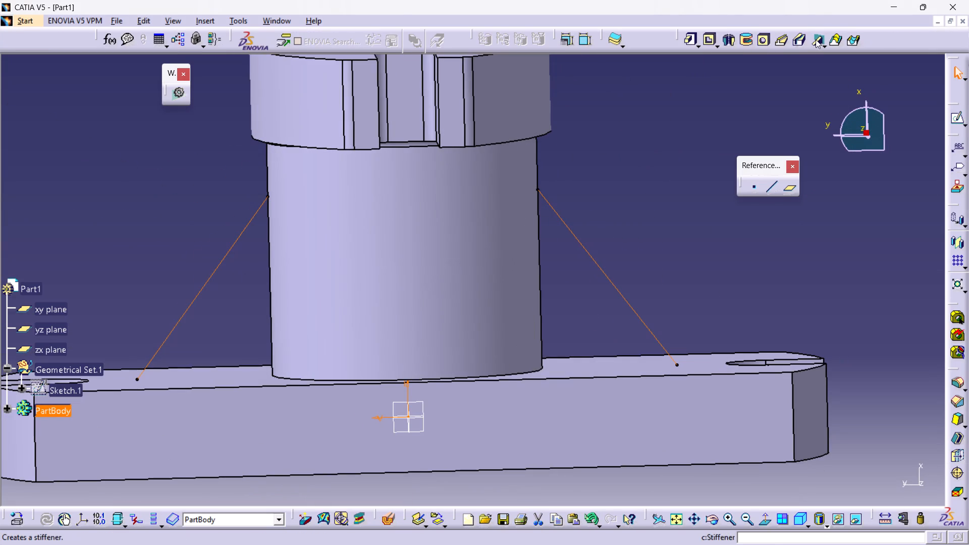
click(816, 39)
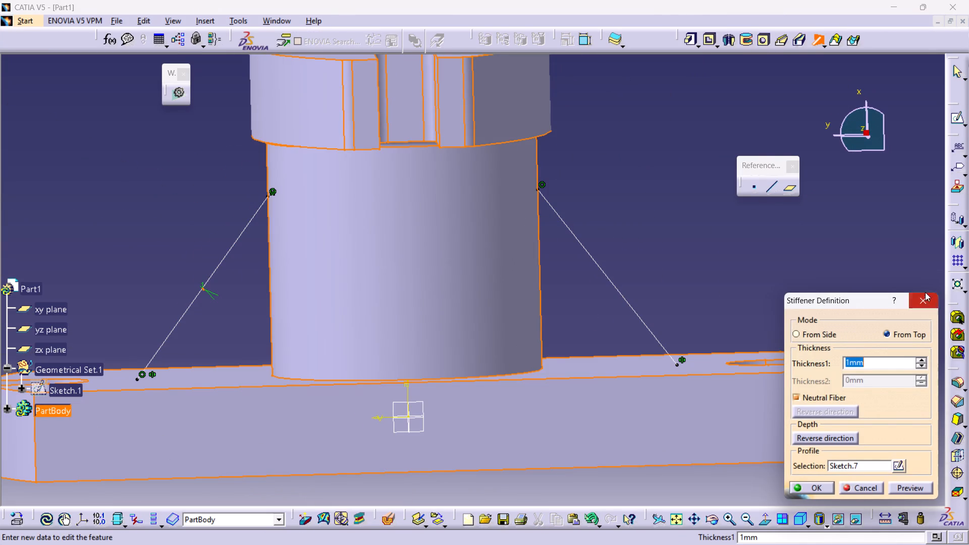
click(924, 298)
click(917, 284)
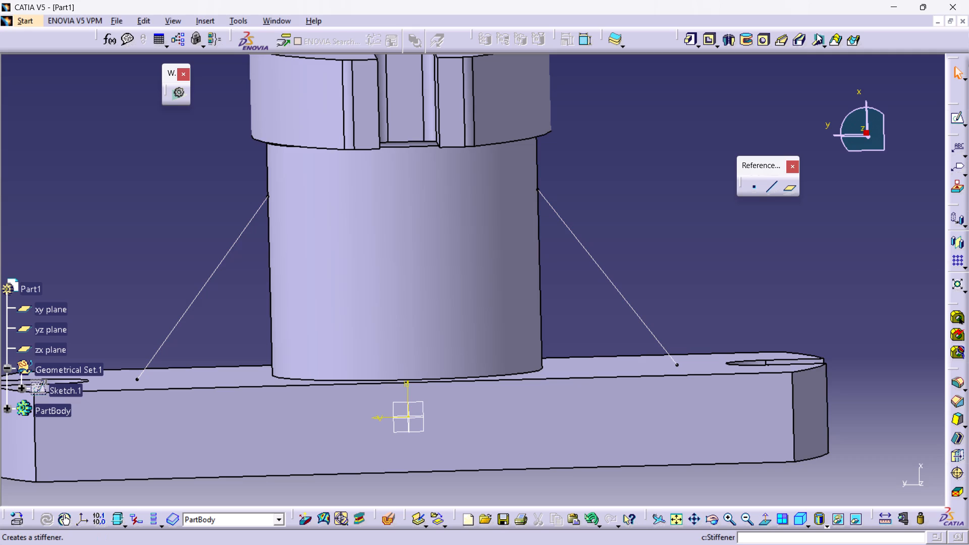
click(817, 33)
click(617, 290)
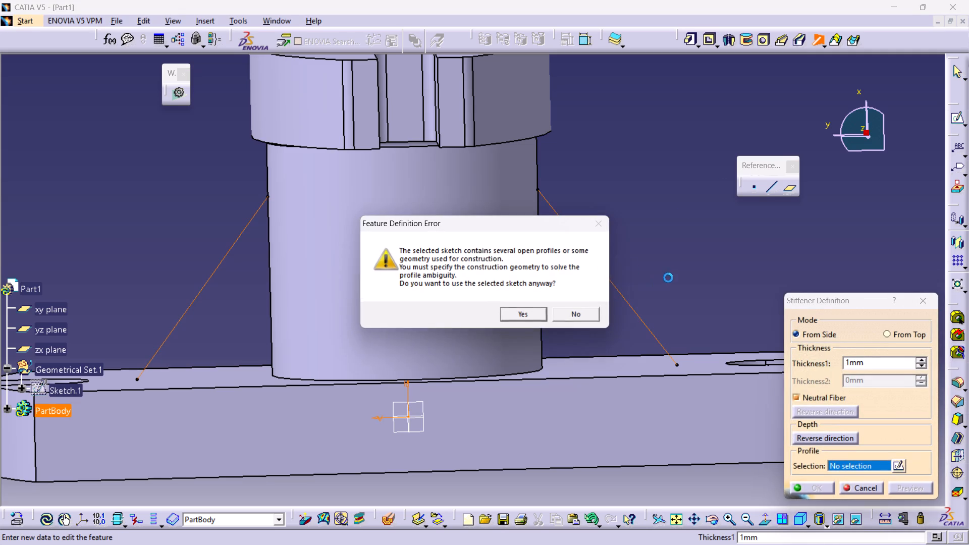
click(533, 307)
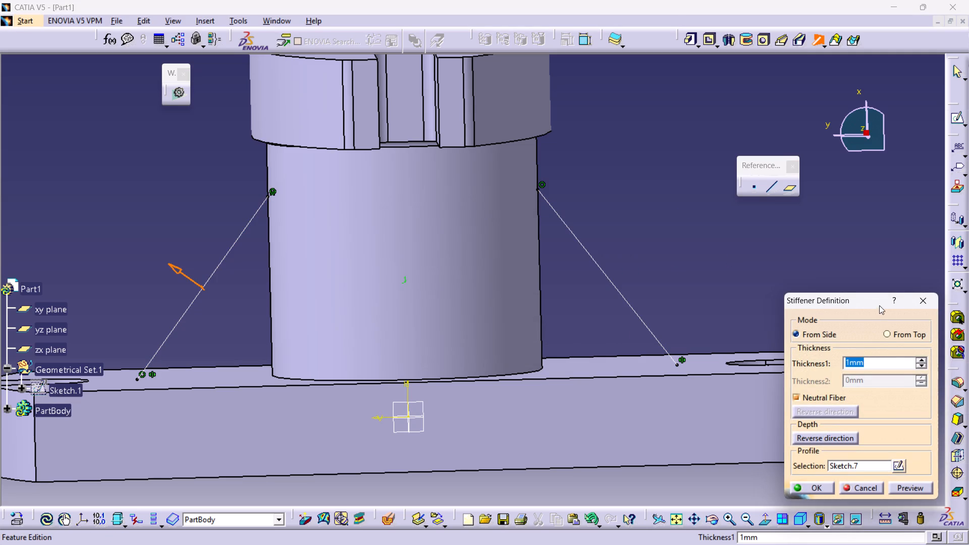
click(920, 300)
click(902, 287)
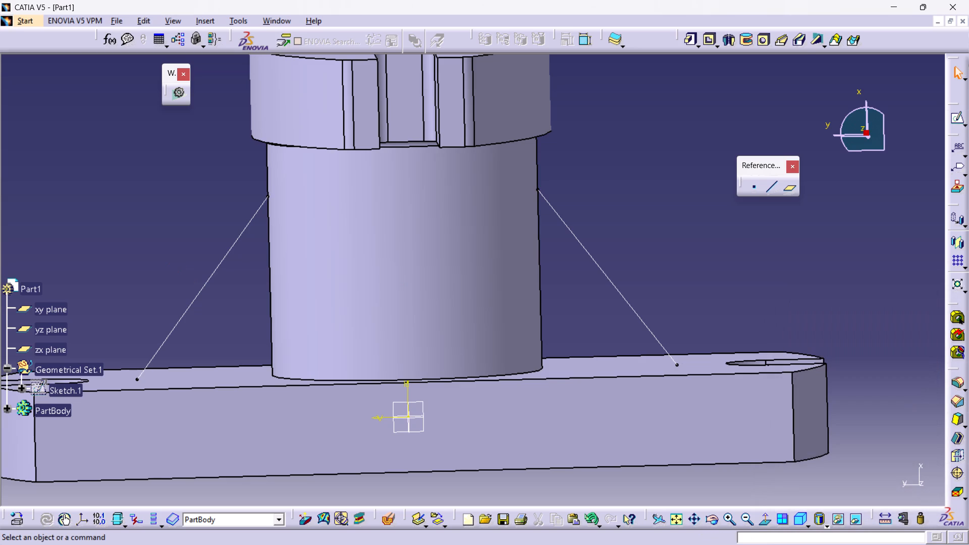
Reopen Sketch.7, constrain the negative-y sloped line's plate-side endpoint coincident with the base plate's face edge, and exit the sketch.
click(950, 122)
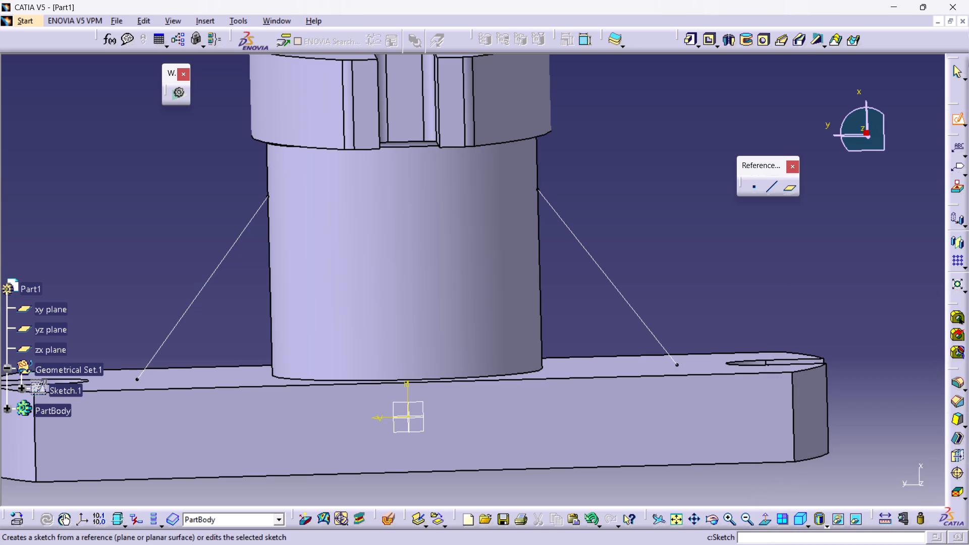
click(654, 330)
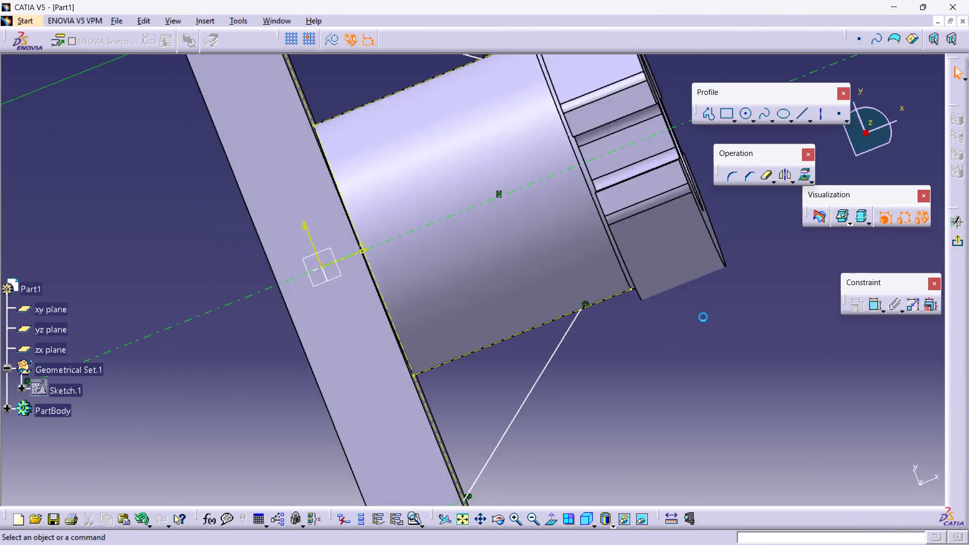
middle_drag(598, 411, 597, 313)
click(532, 405)
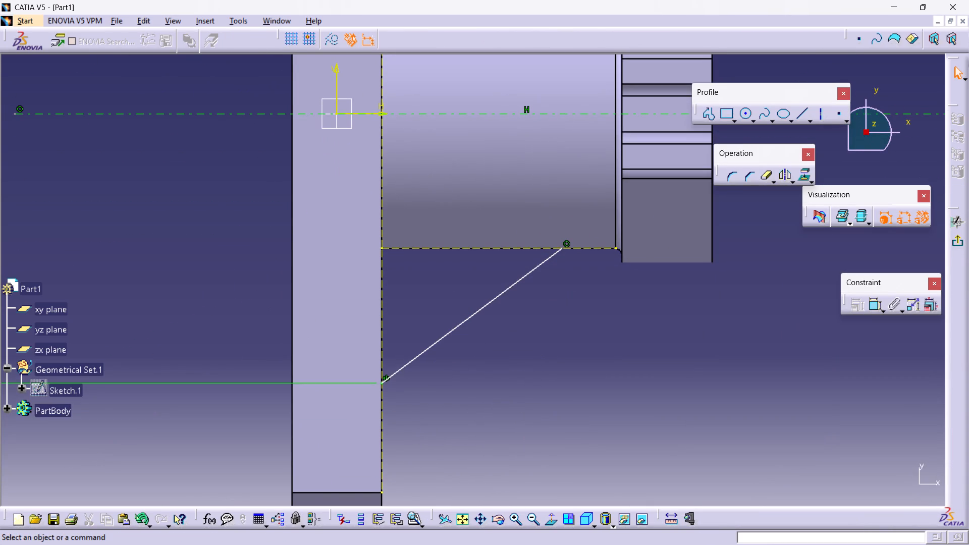
click(382, 383)
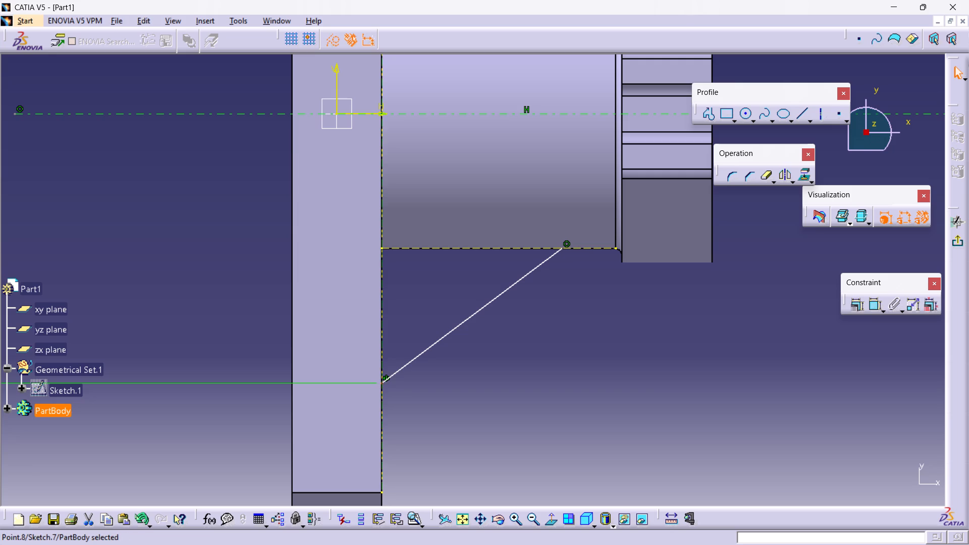
ctrl+click(382, 402)
click(862, 313)
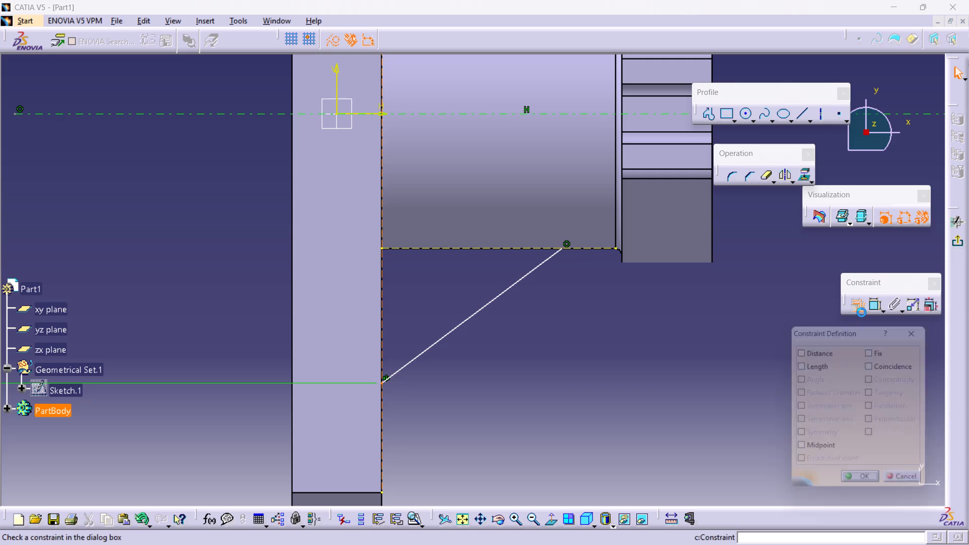
click(890, 365)
click(860, 485)
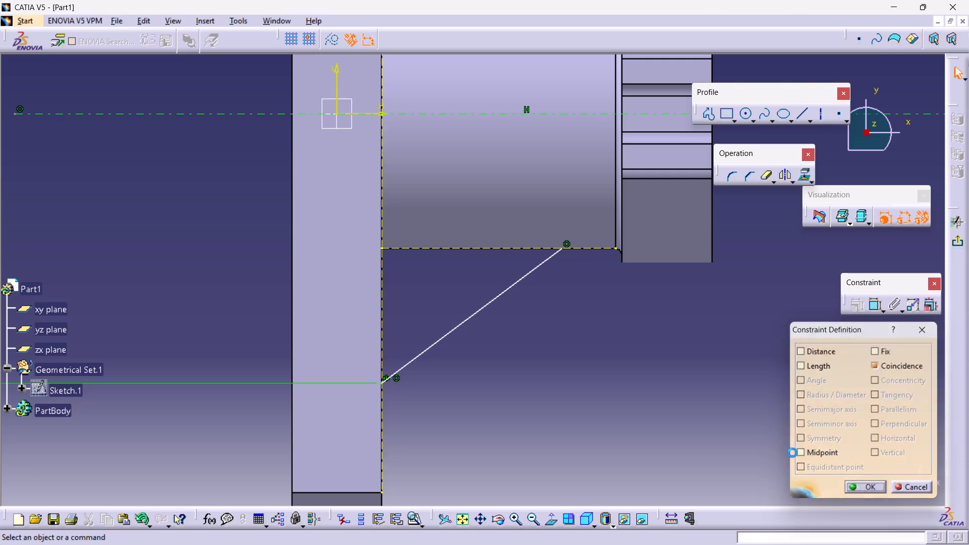
middle_drag(482, 342, 549, 461)
middle_drag(455, 188, 500, 401)
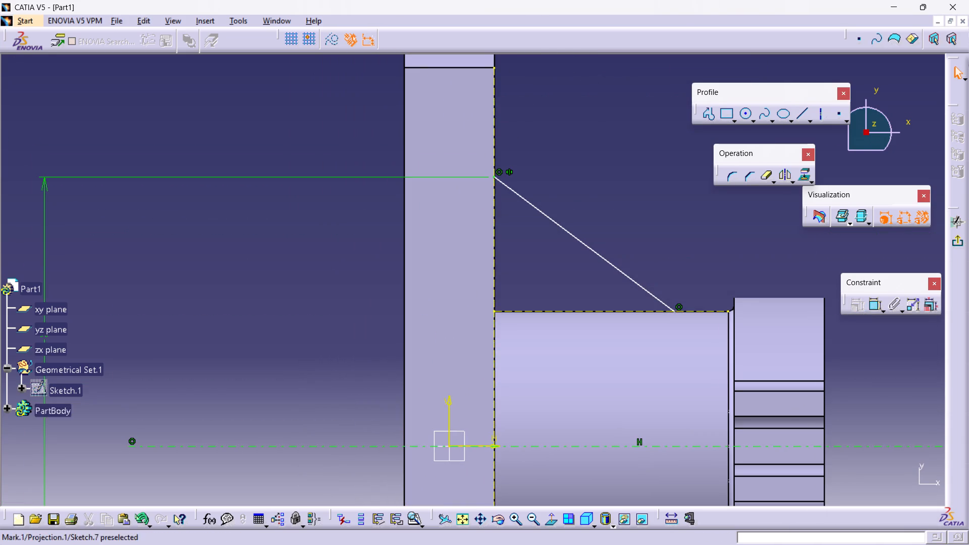
middle_drag(622, 296, 529, 85)
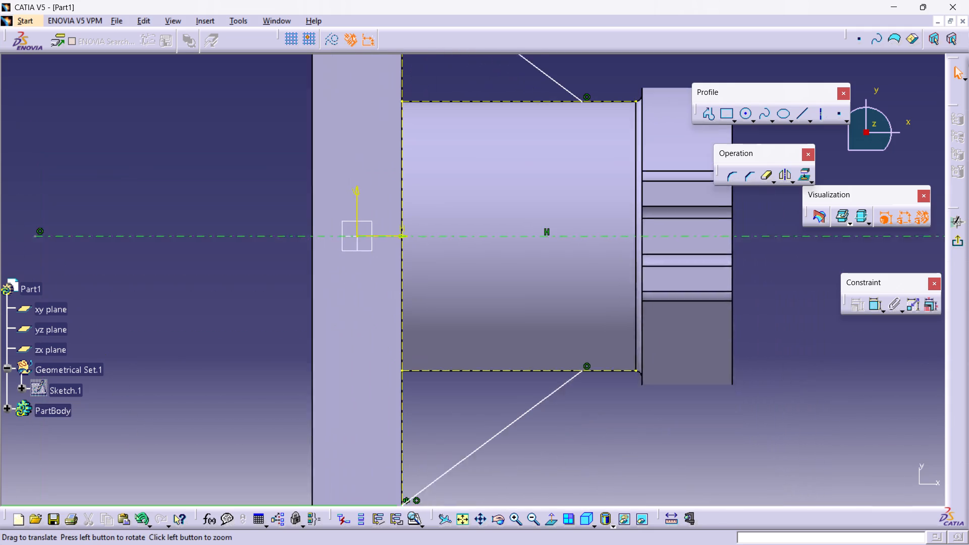
middle_drag(529, 85, 522, 73)
click(954, 235)
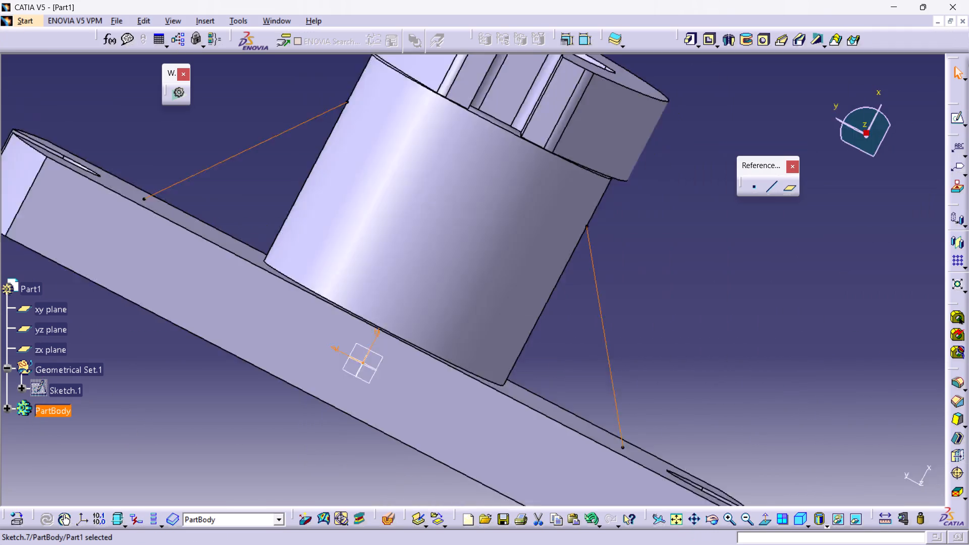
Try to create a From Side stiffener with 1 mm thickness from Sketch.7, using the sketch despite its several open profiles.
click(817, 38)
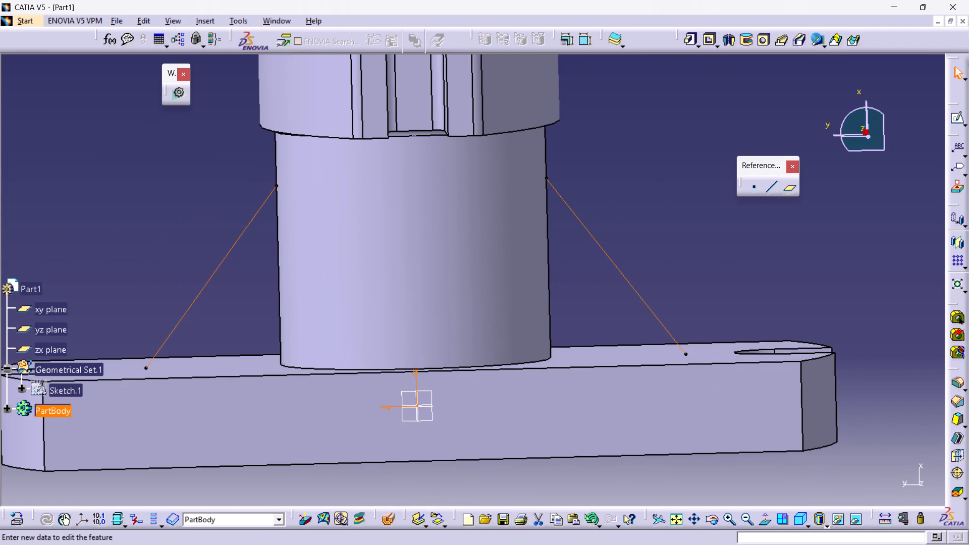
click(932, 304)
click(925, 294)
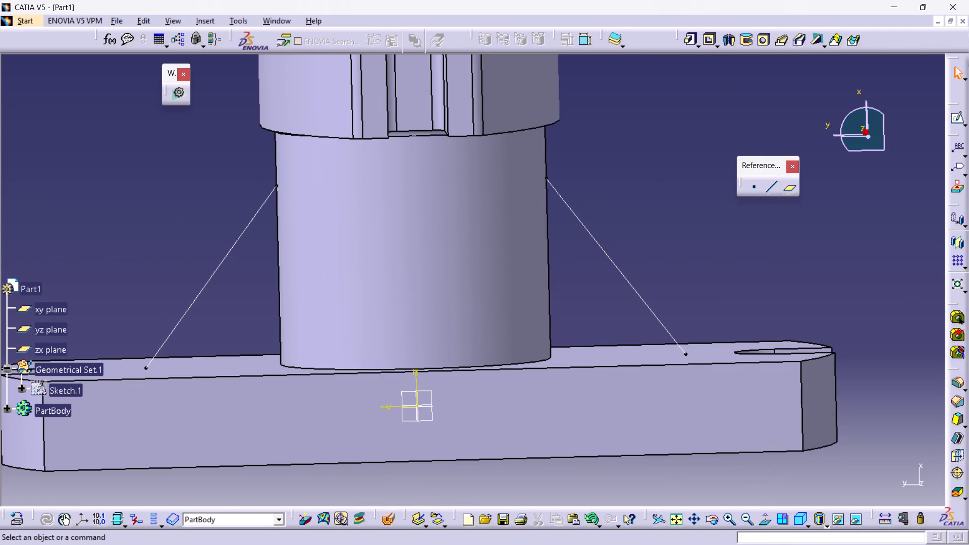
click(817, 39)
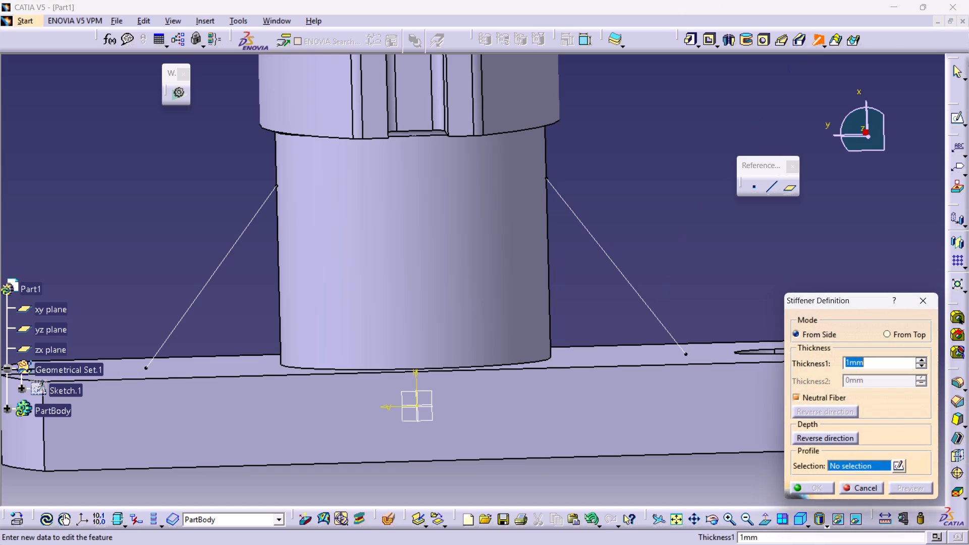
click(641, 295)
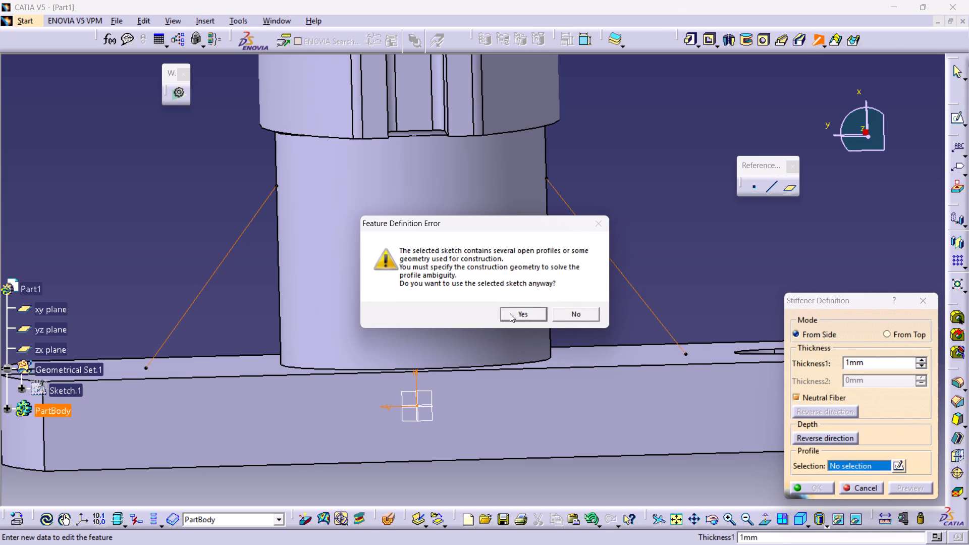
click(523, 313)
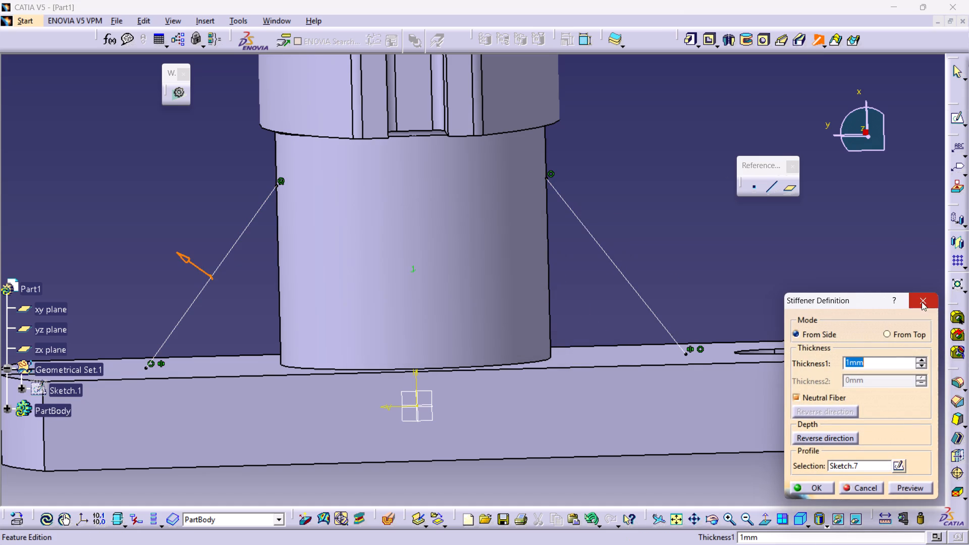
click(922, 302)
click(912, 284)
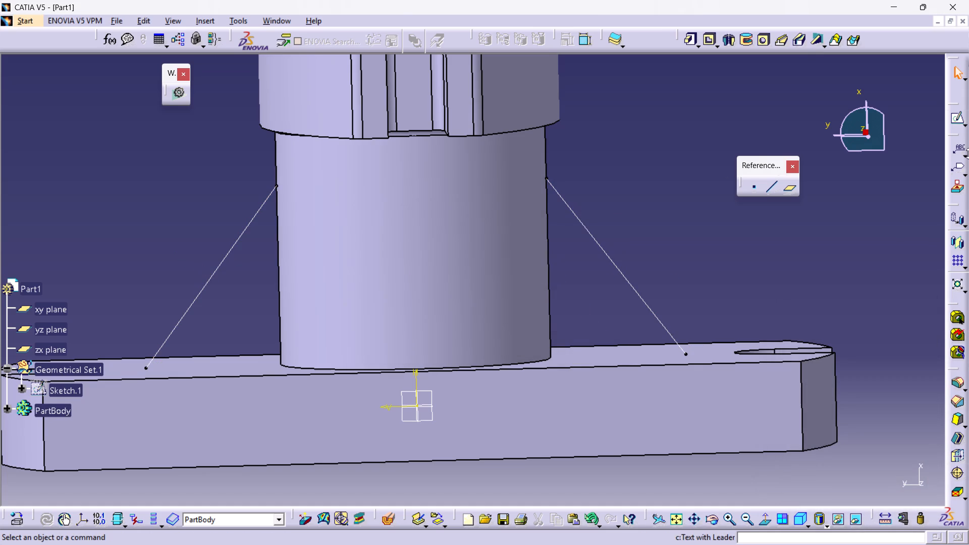
Reopen Sketch.7 and check the Coincidence between the positive-y sloped line's plate-side endpoint and the base plate's face edge.
click(952, 118)
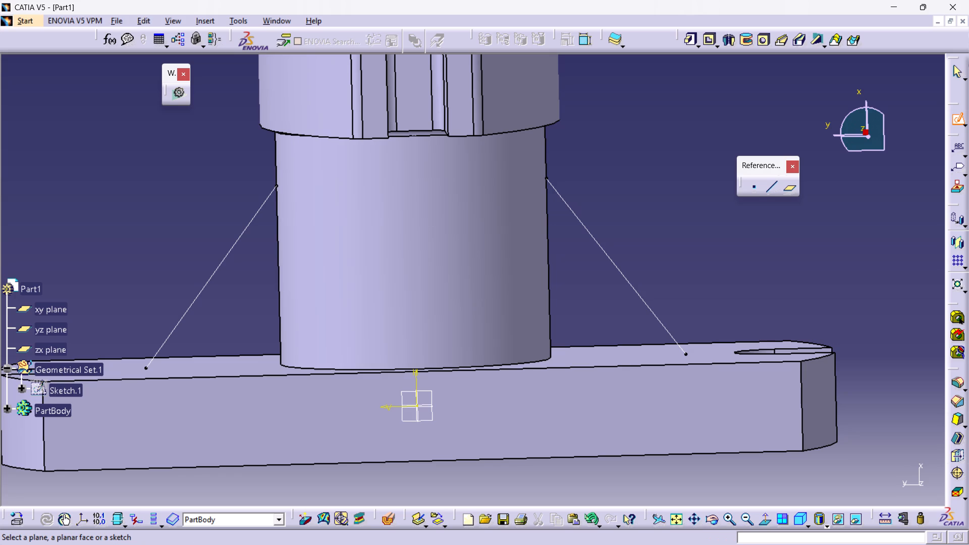
click(952, 116)
click(878, 243)
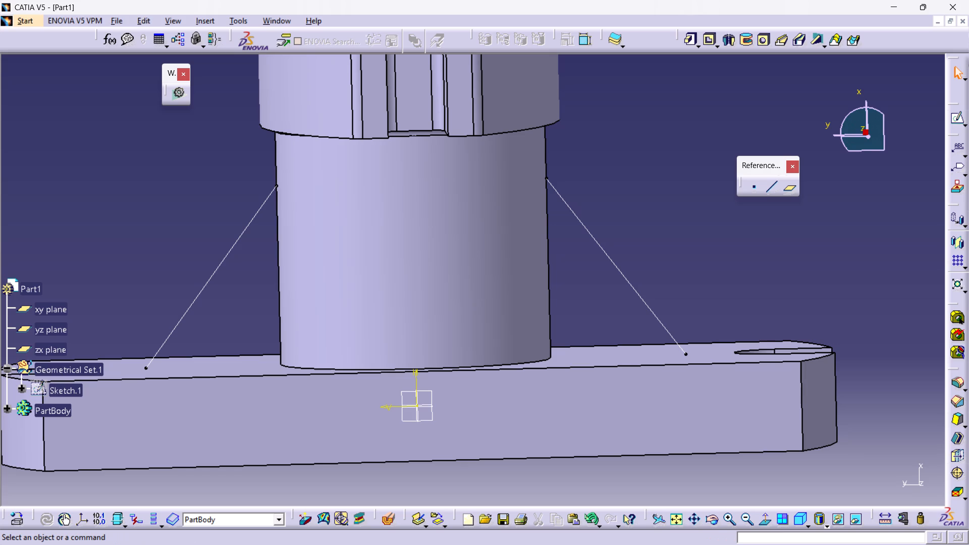
click(951, 121)
click(616, 265)
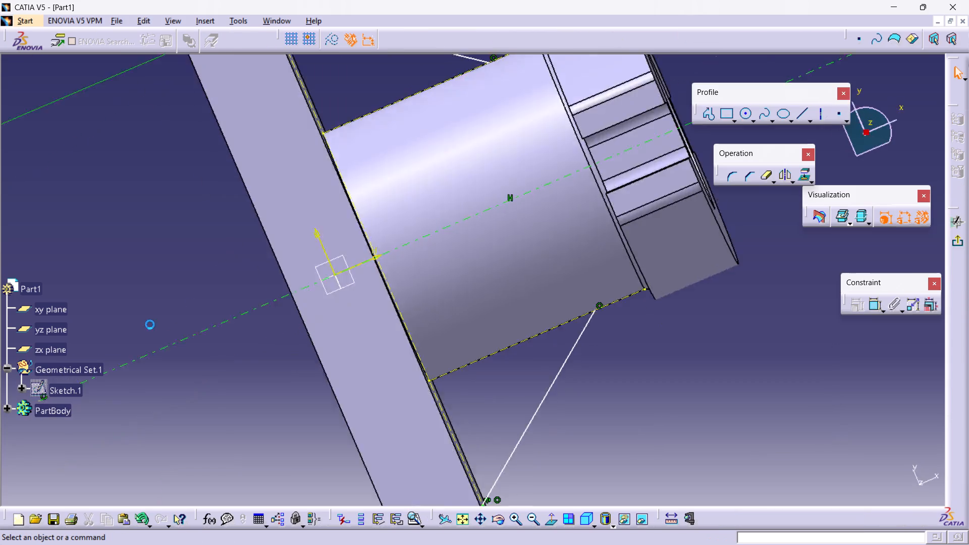
middle_drag(292, 239, 307, 458)
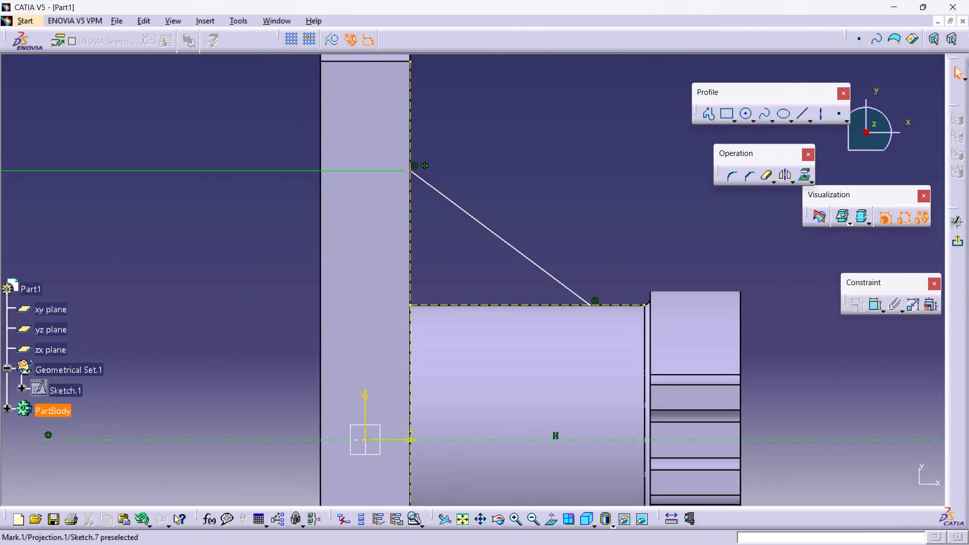
click(413, 173)
ctrl+click(409, 184)
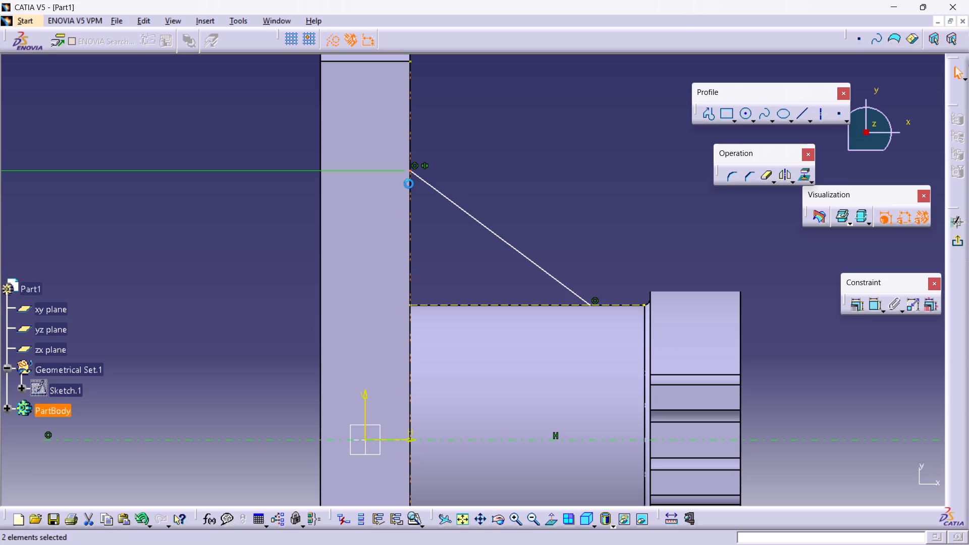
click(853, 308)
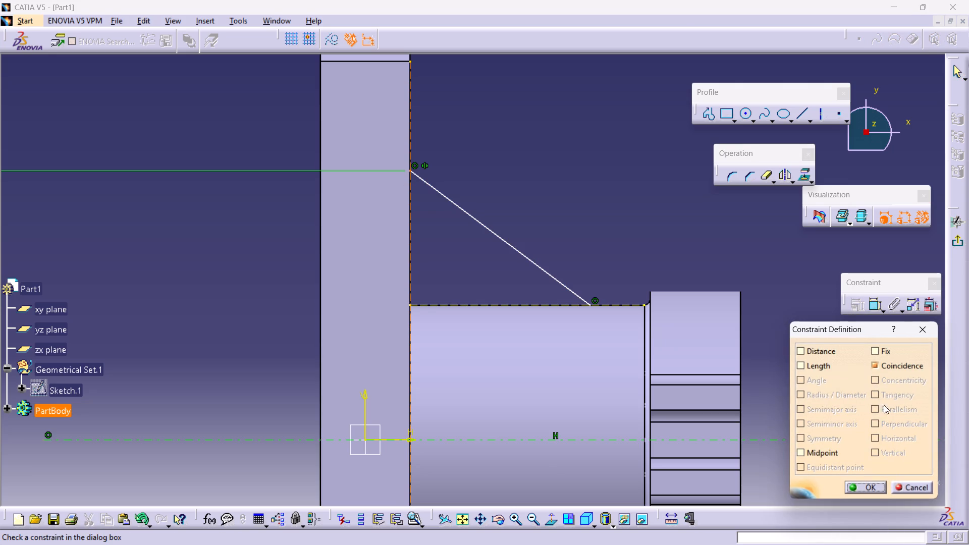
click(924, 332)
click(801, 274)
Check the Coincidence between each sloped line's cylinder-side endpoint and the cylinder silhouette.
middle_drag(752, 417, 707, 212)
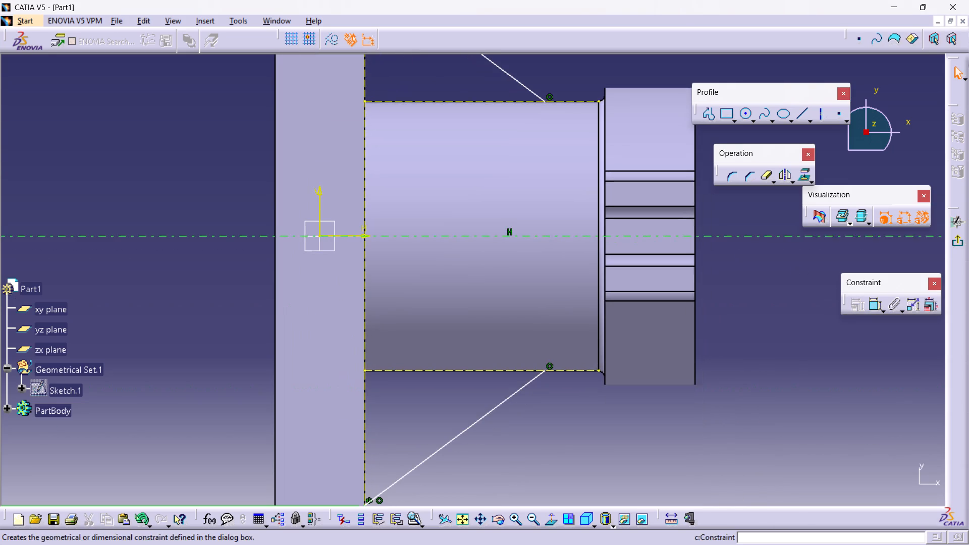
middle_drag(707, 212, 707, 210)
middle_drag(514, 458, 537, 385)
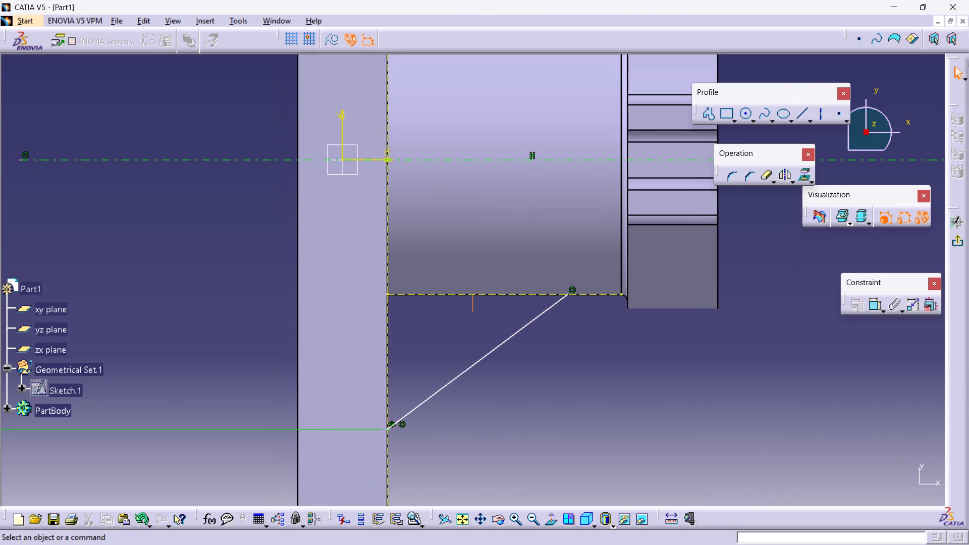
click(568, 292)
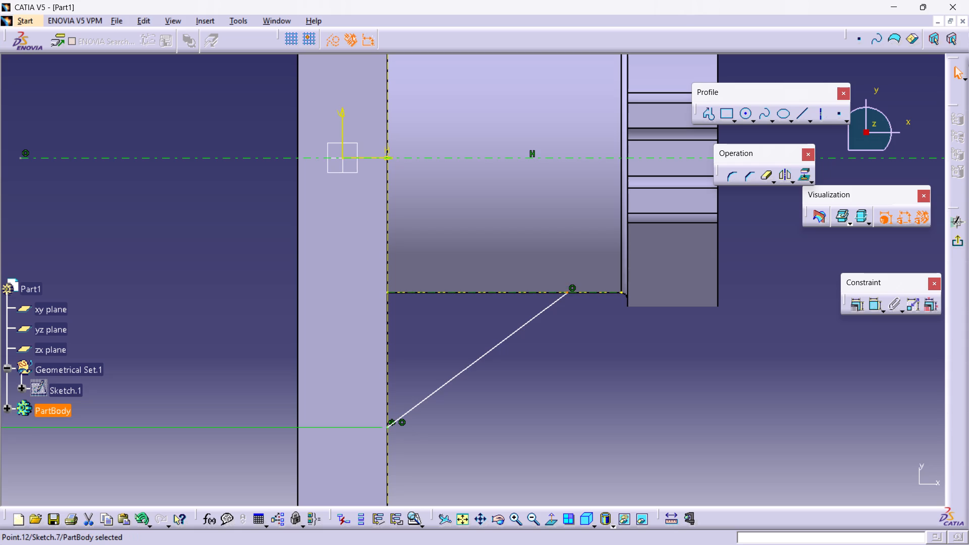
ctrl+click(580, 292)
click(858, 311)
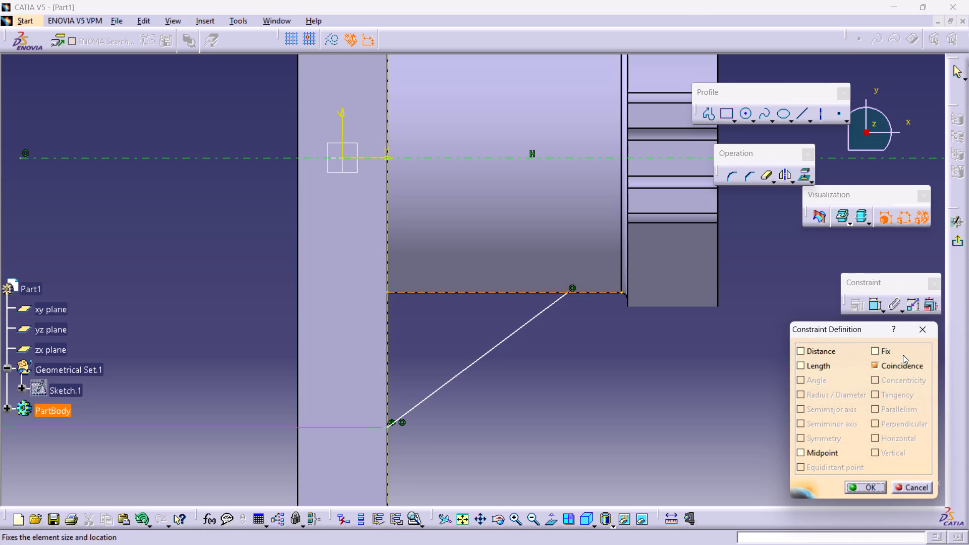
click(920, 328)
middle_drag(650, 392, 695, 529)
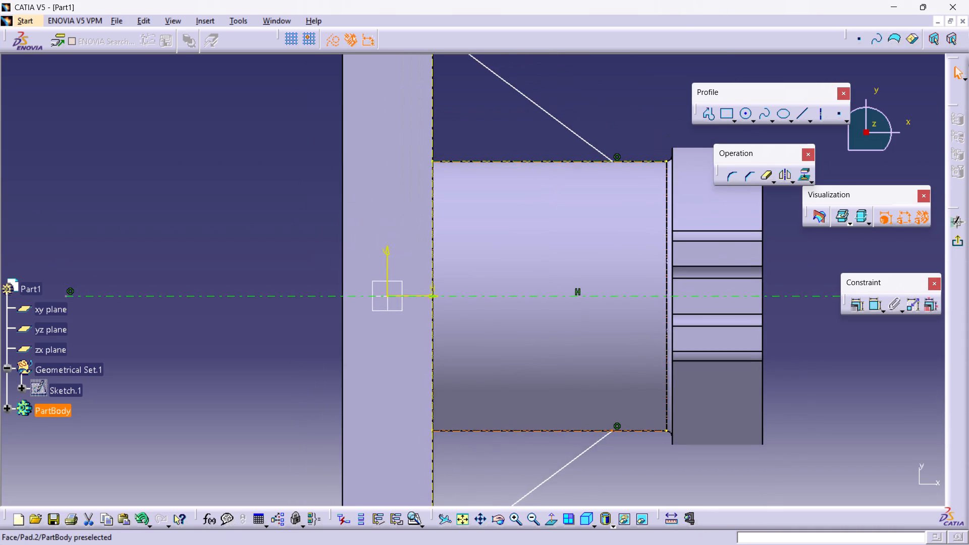
middle_drag(640, 282, 643, 414)
click(616, 292)
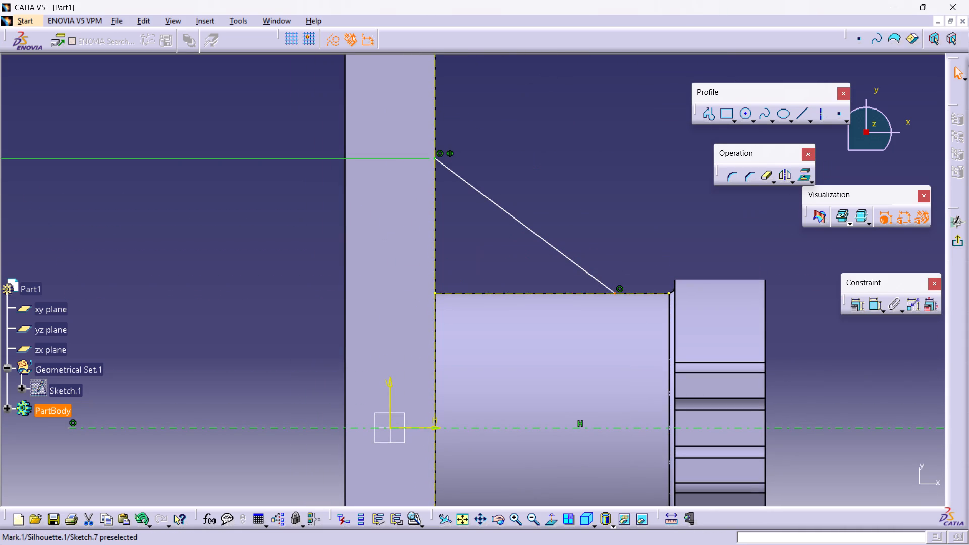
ctrl+click(641, 292)
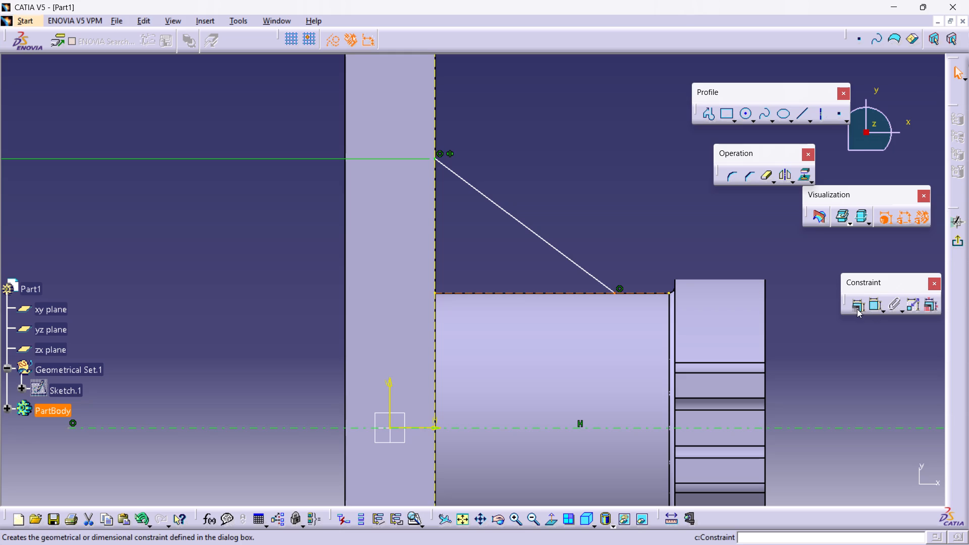
click(857, 308)
click(917, 324)
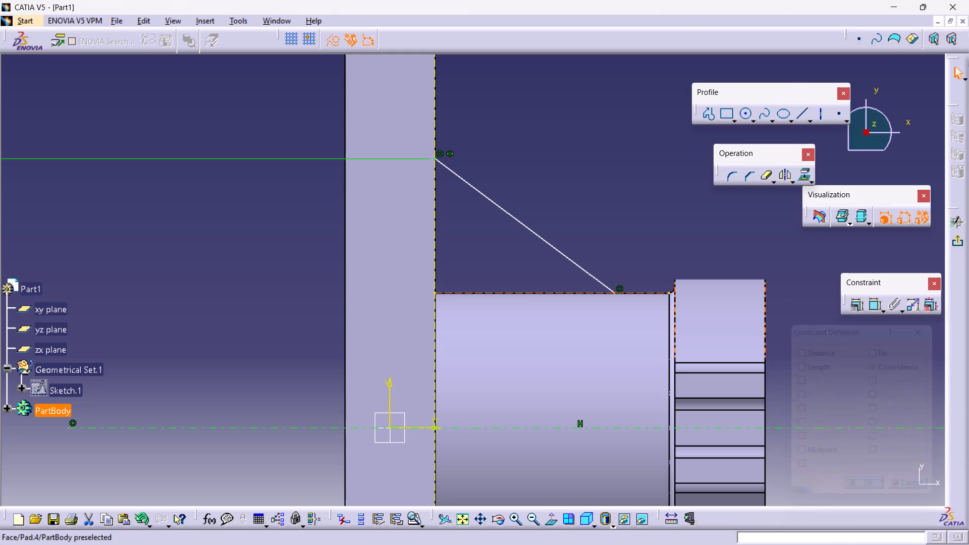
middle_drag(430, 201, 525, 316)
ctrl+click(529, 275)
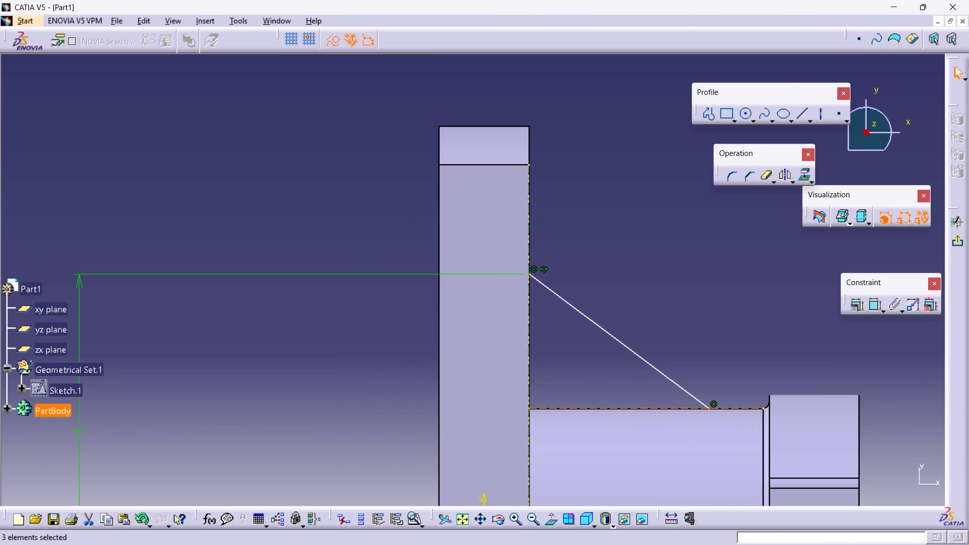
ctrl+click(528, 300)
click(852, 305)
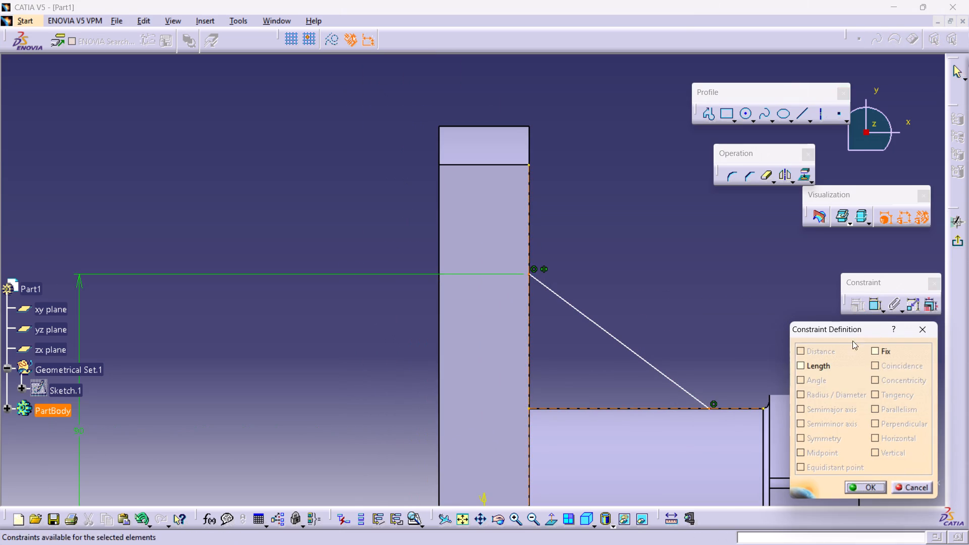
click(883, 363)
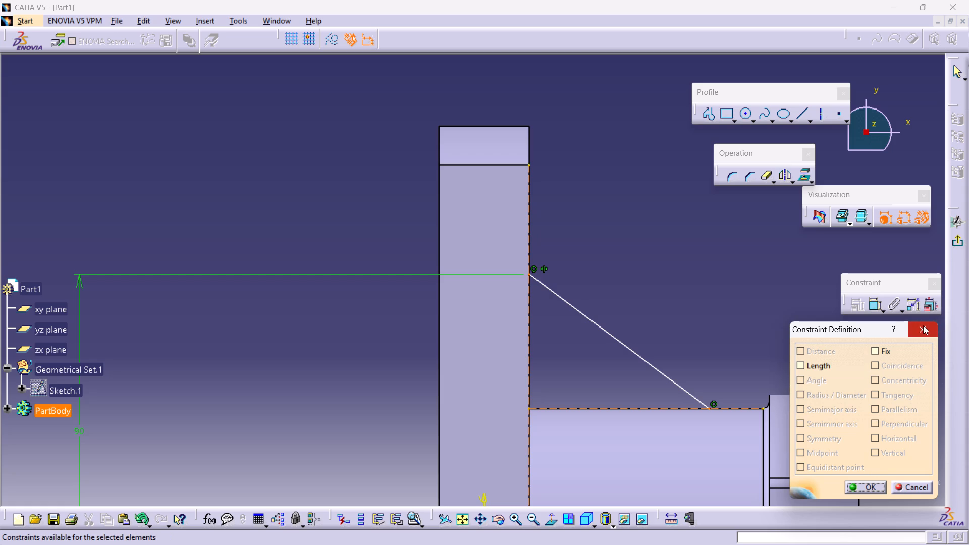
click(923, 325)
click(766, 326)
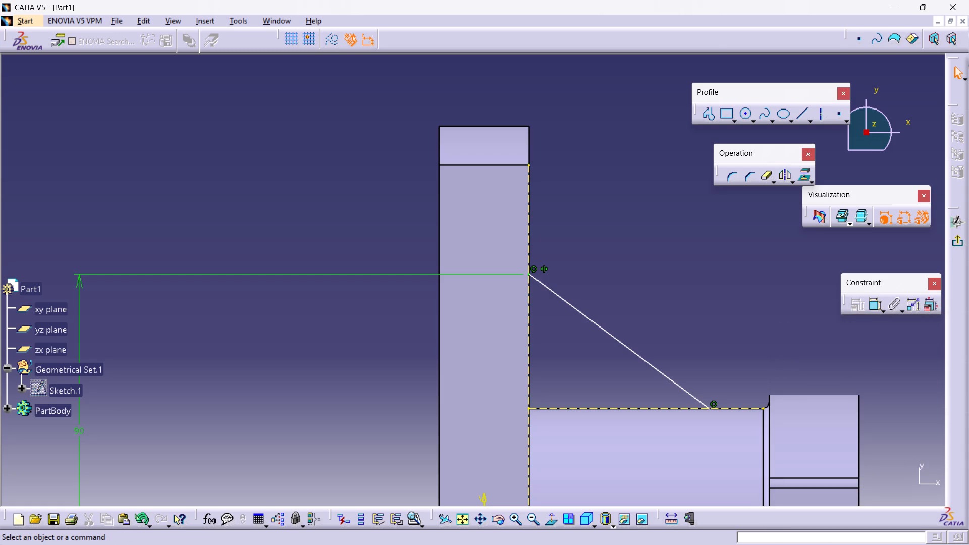
Delete both constraints marked at the positive-y sloped line's plate-side endpoint.
right_click(542, 268)
click(598, 437)
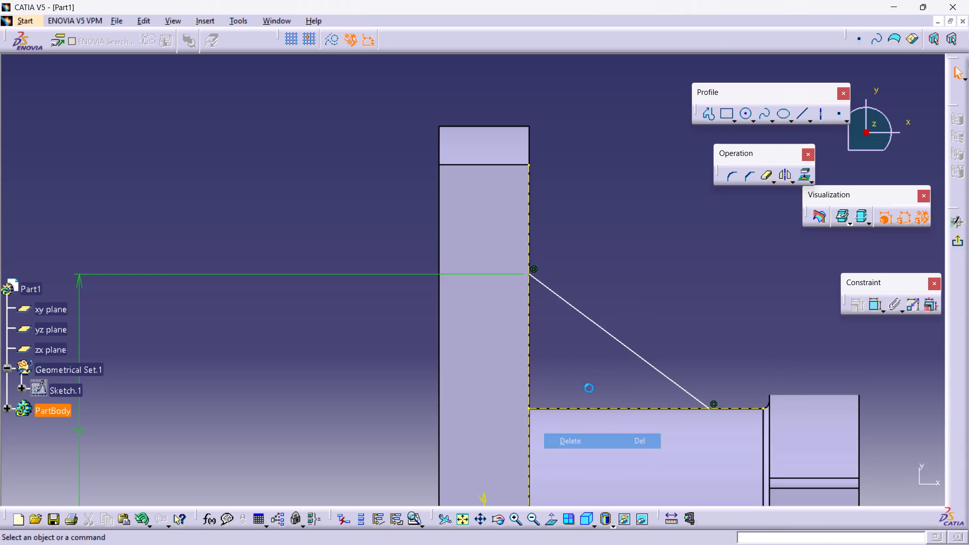
right_click(533, 270)
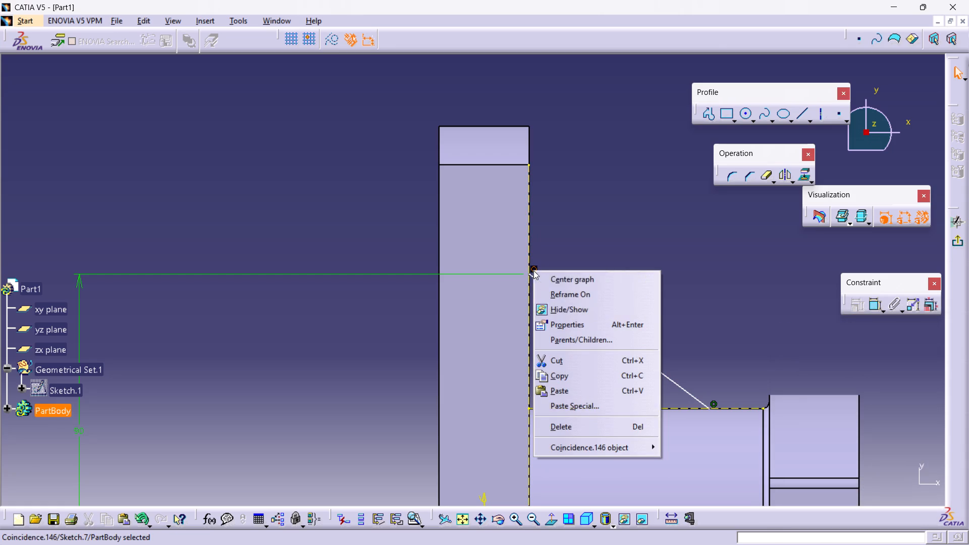
click(575, 423)
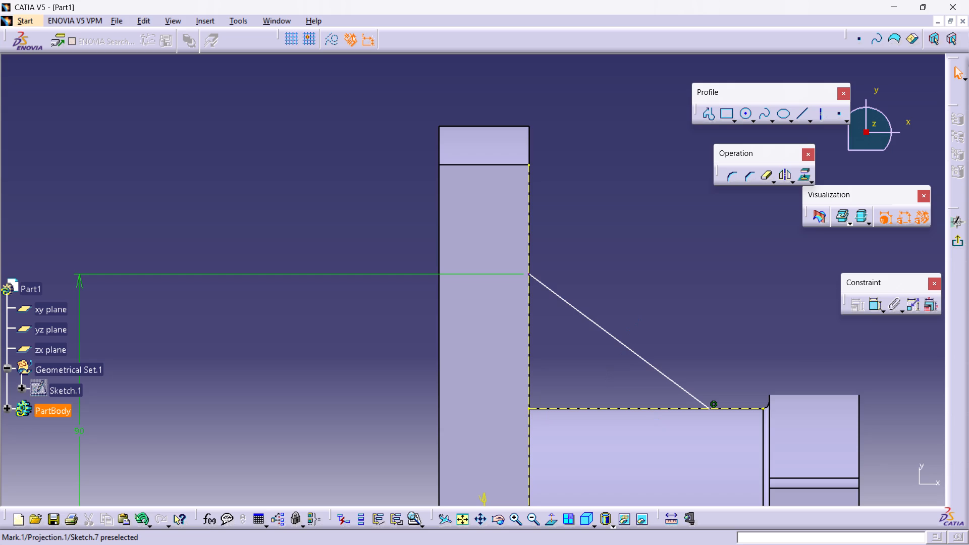
Constrain the positive-y sloped line's plate-side endpoint coincident with the base plate's face edge and exit the sketch.
click(528, 275)
ctrl+click(530, 309)
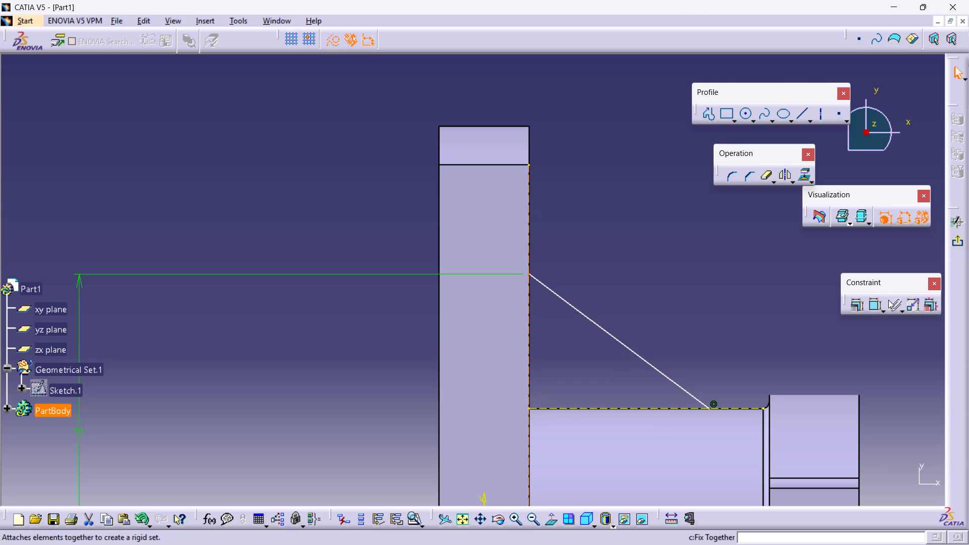
click(857, 301)
click(885, 364)
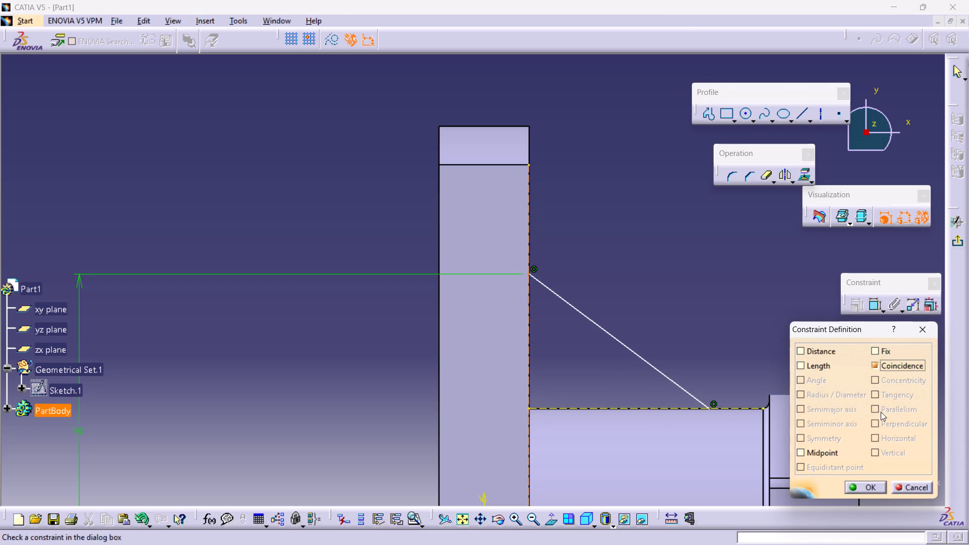
click(871, 484)
click(762, 359)
click(955, 242)
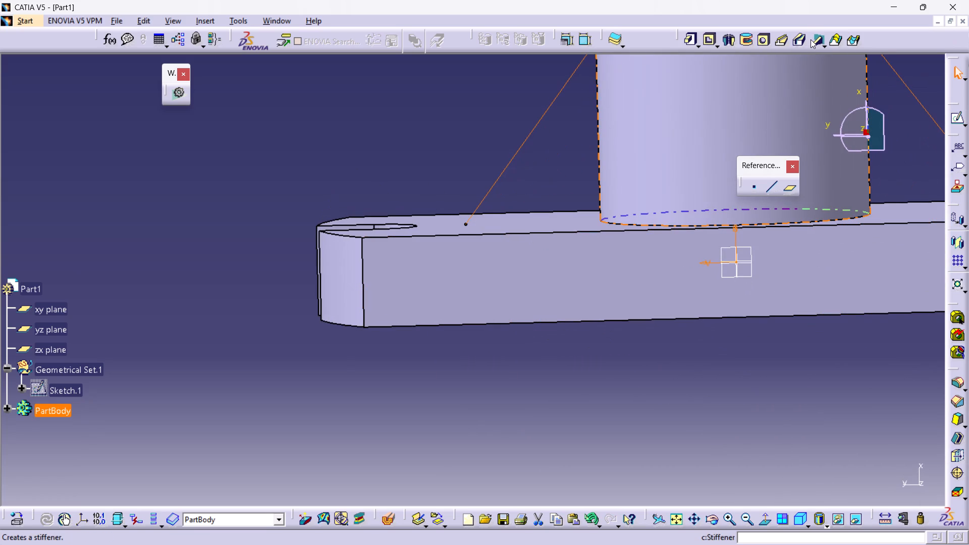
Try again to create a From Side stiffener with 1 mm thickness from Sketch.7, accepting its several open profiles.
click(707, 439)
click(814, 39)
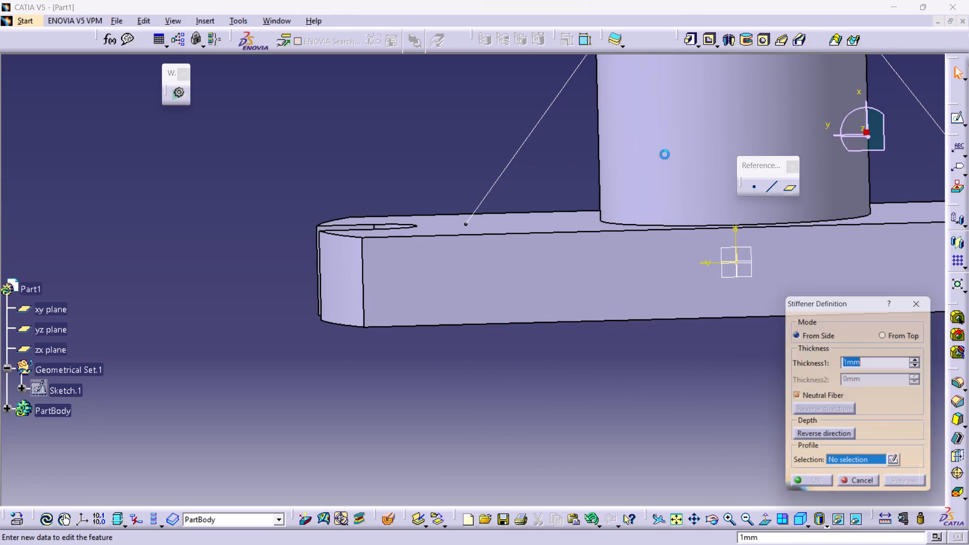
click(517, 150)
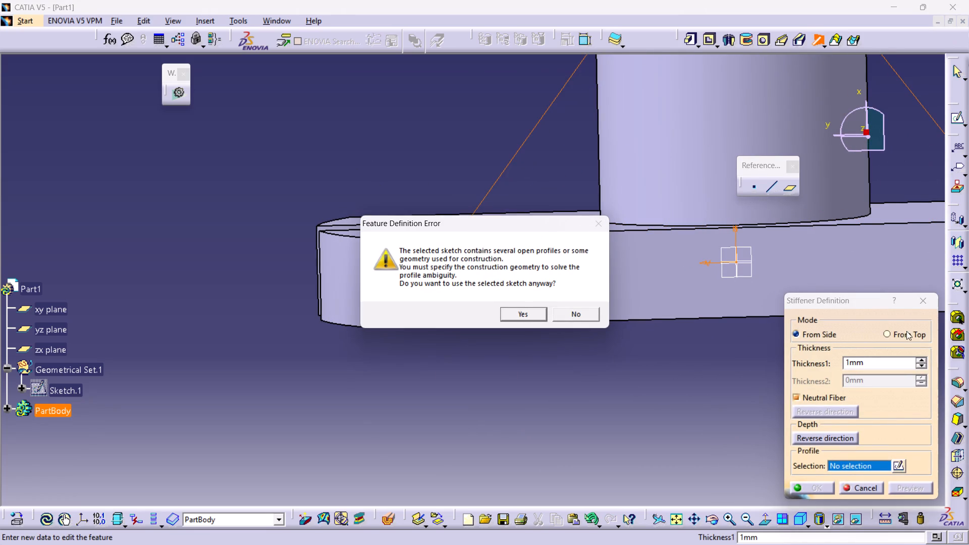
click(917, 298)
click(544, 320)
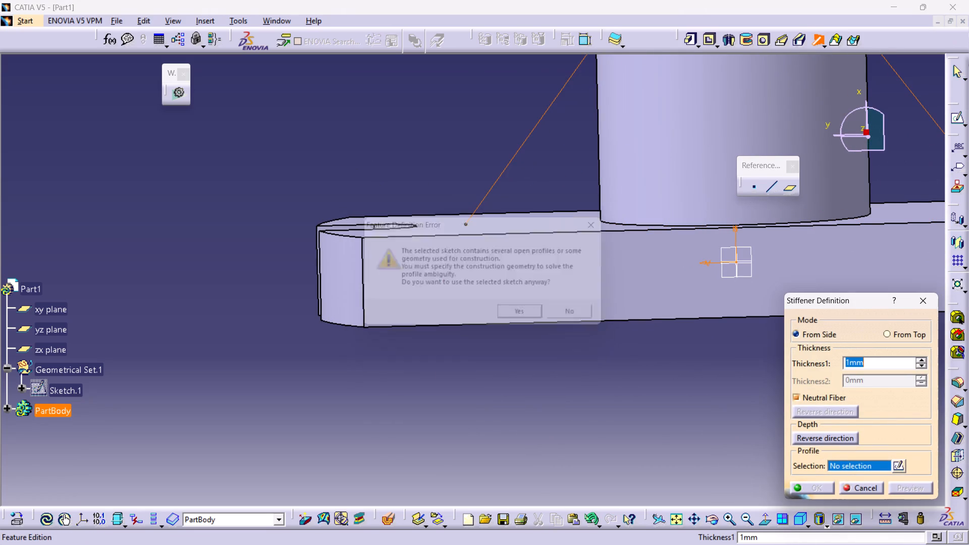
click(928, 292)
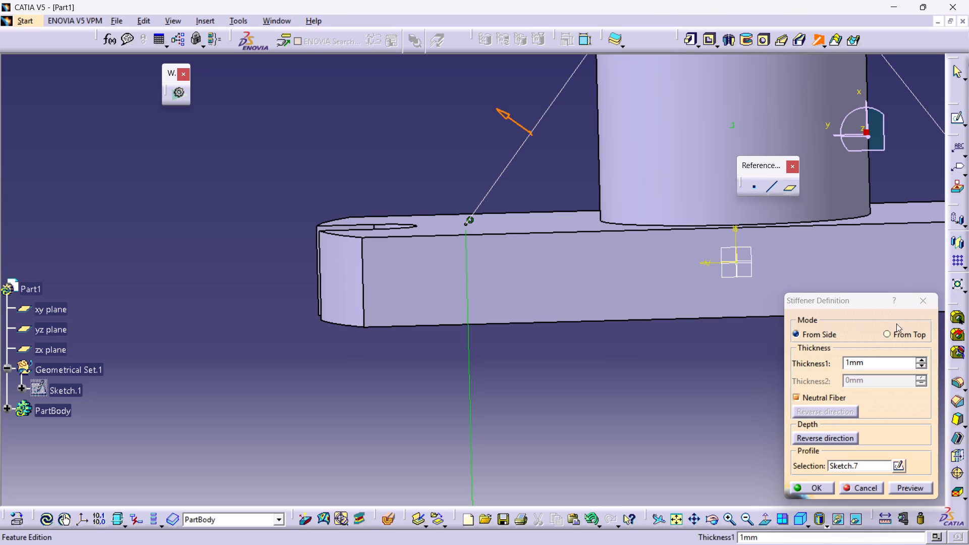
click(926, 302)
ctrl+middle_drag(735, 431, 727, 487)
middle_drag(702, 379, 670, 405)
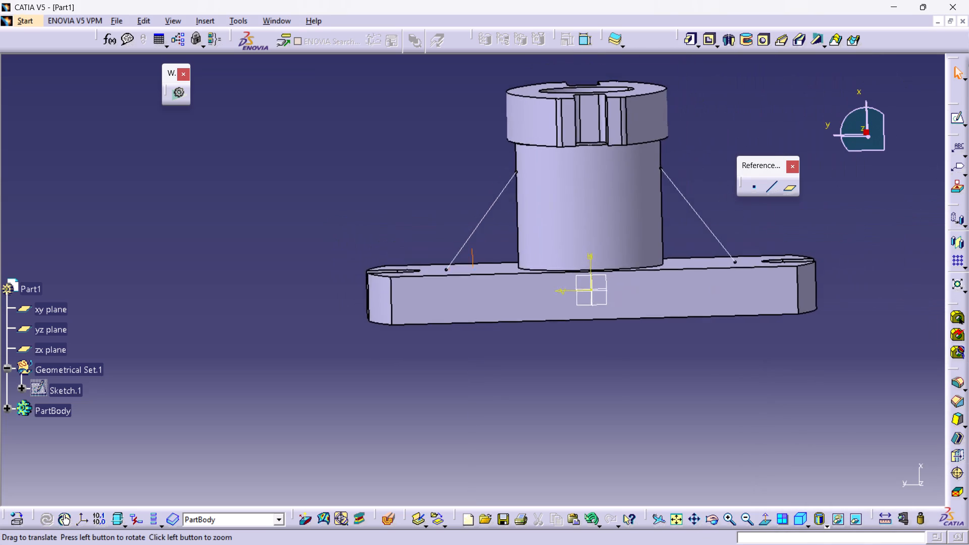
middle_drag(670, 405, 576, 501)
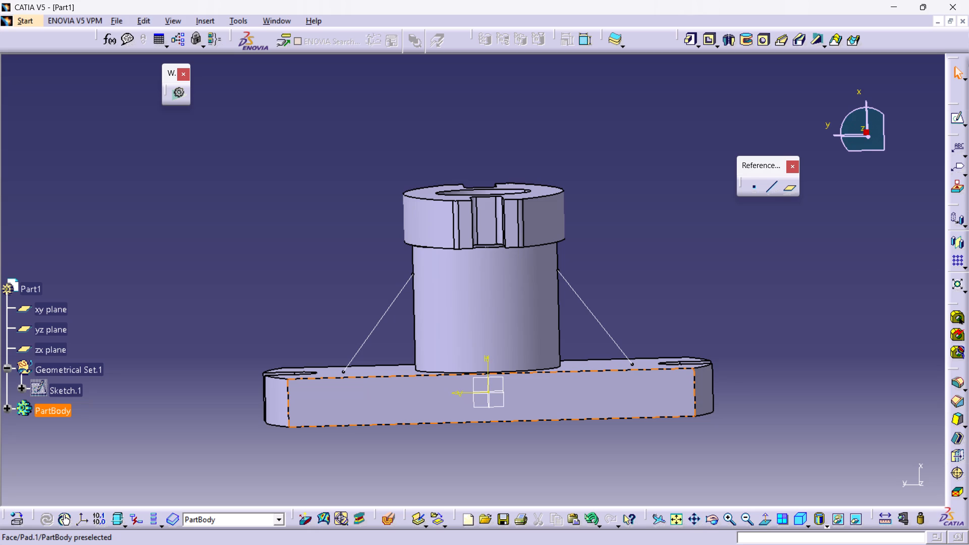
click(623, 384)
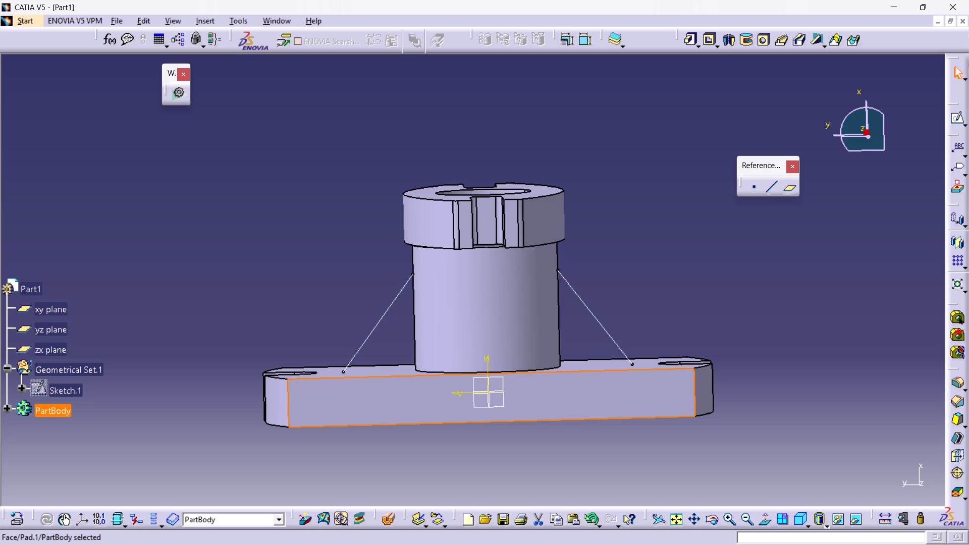
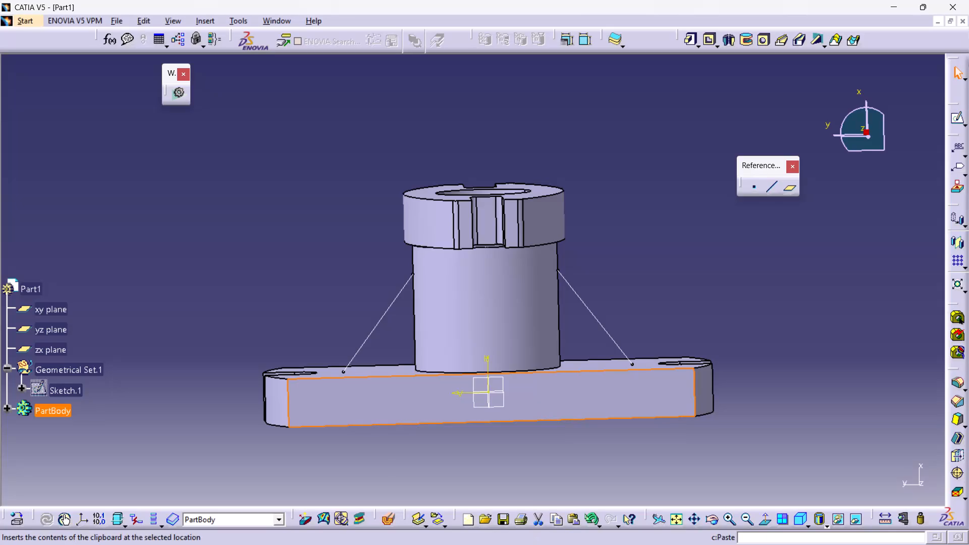
Reopen Sketch.7 and close the negative-y triangle with a 30 mm line along the cylinder and a 22.5 mm line along the base plate.
click(759, 339)
click(955, 120)
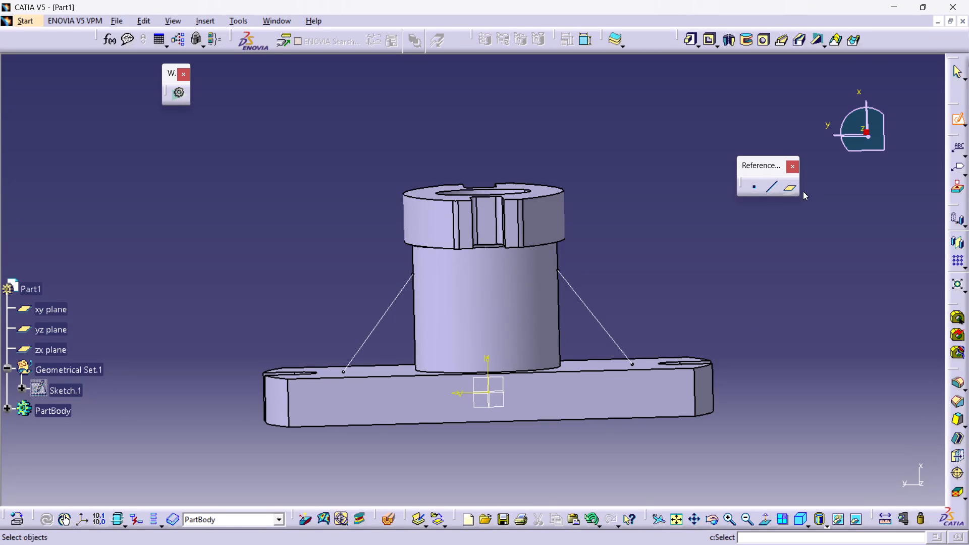
click(600, 324)
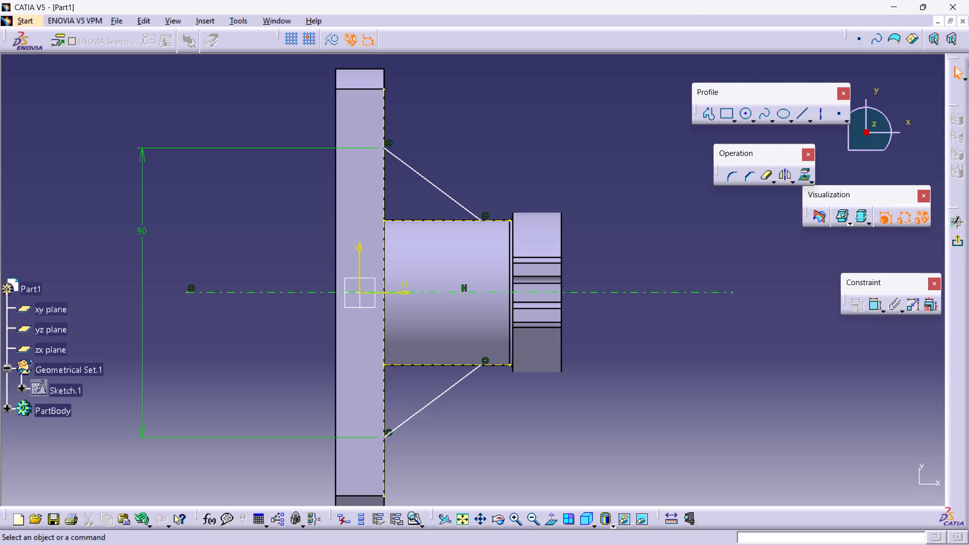
double_click(797, 113)
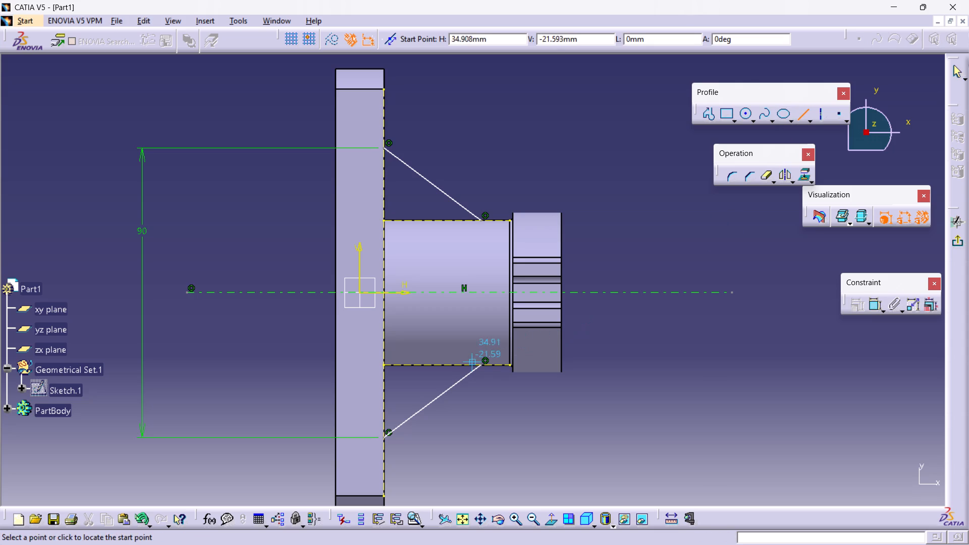
click(482, 366)
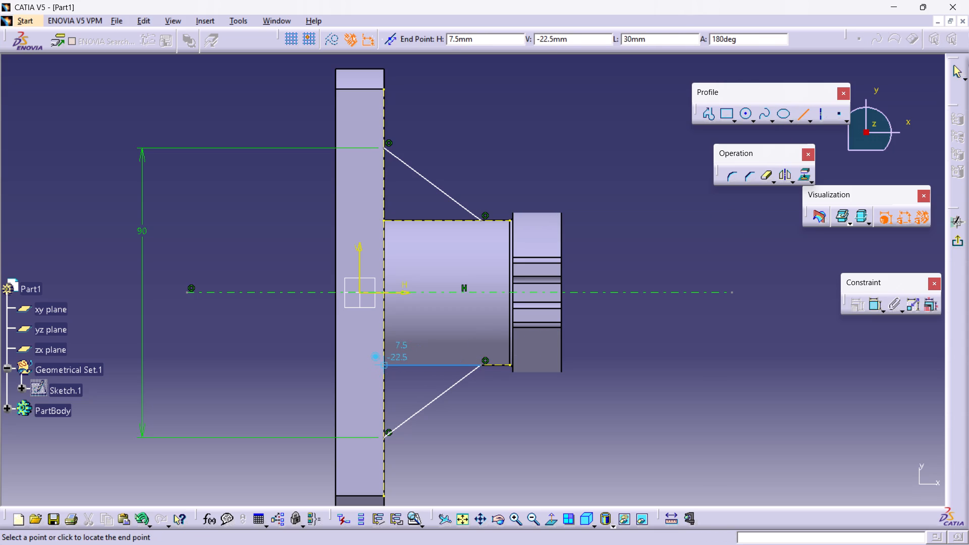
click(384, 365)
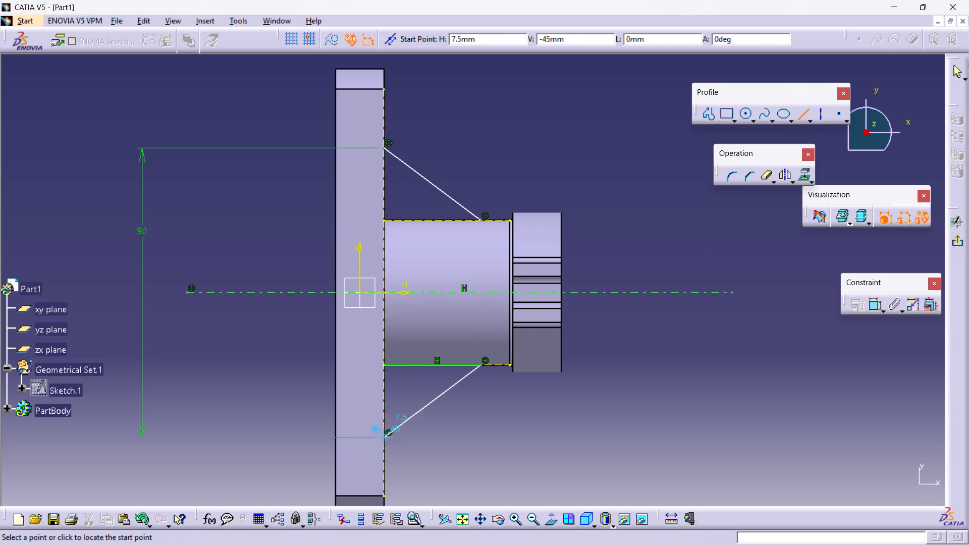
click(384, 437)
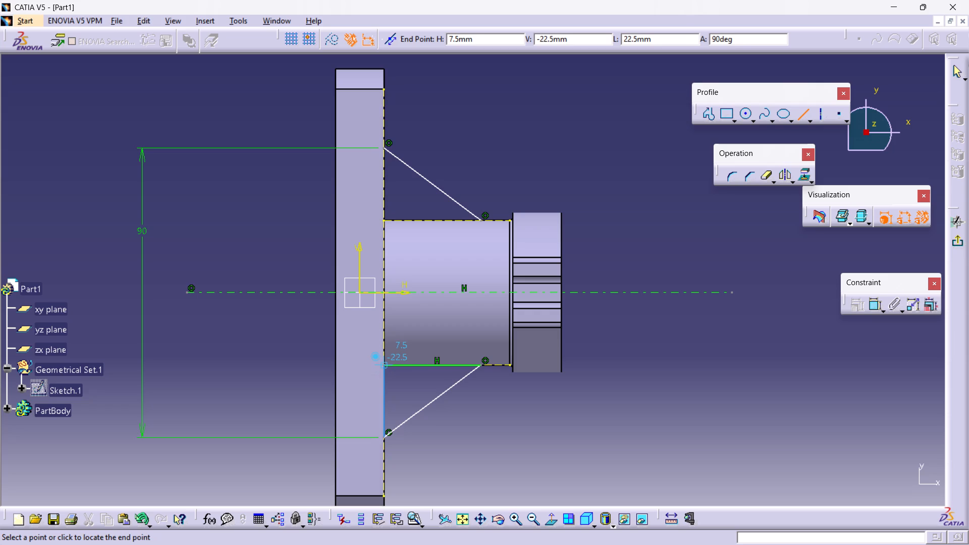
click(383, 364)
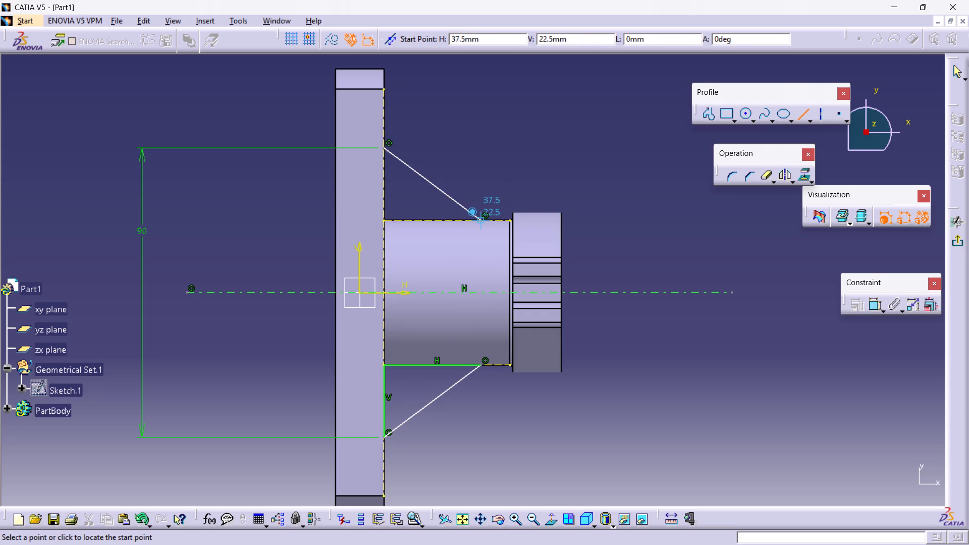
Close the positive-y triangle with a 30 mm line along the cylinder and a 22.5 mm line along the base plate, and exit the sketch.
click(480, 219)
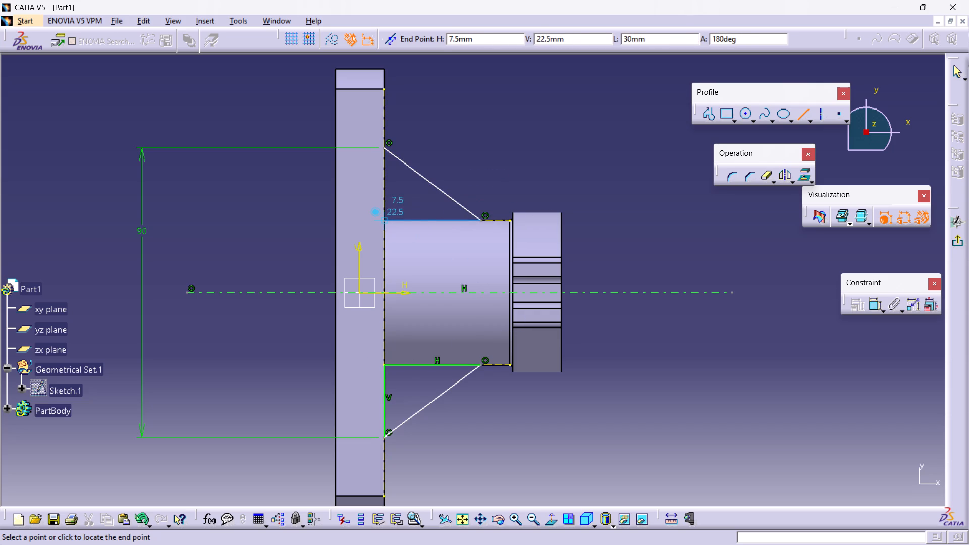
click(384, 221)
click(386, 147)
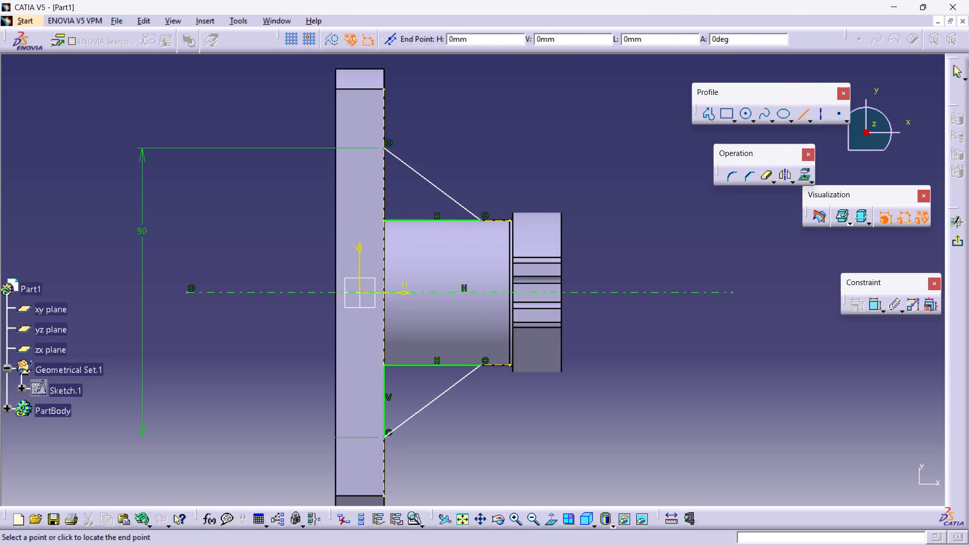
click(385, 220)
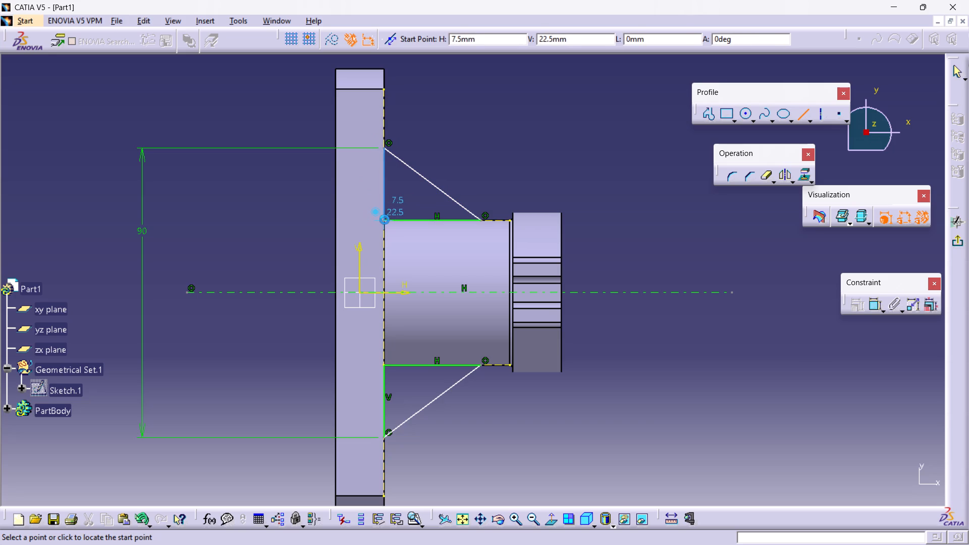
click(953, 239)
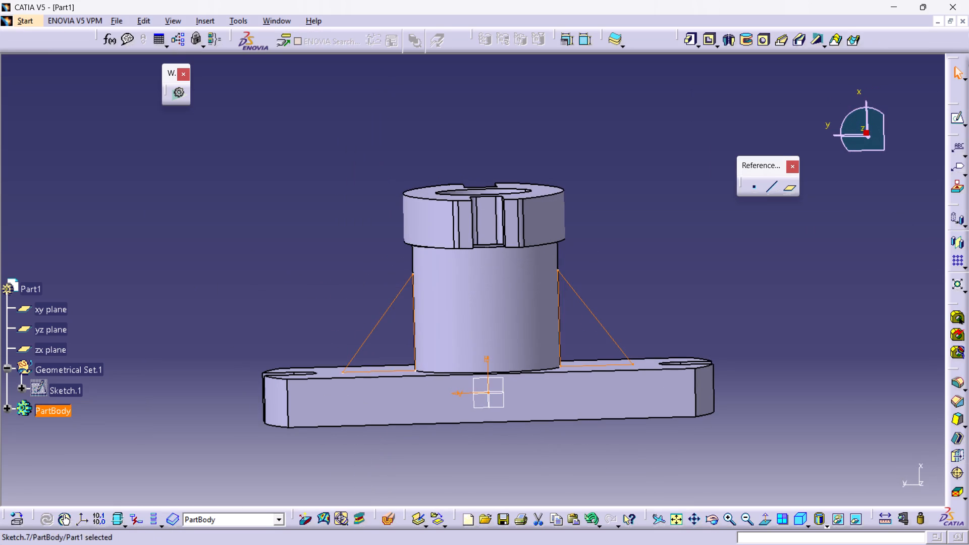
click(615, 300)
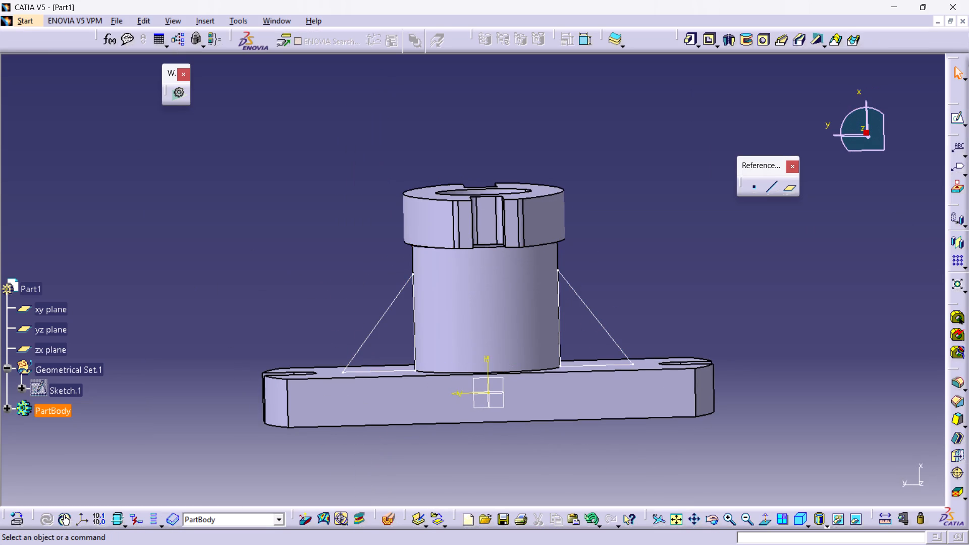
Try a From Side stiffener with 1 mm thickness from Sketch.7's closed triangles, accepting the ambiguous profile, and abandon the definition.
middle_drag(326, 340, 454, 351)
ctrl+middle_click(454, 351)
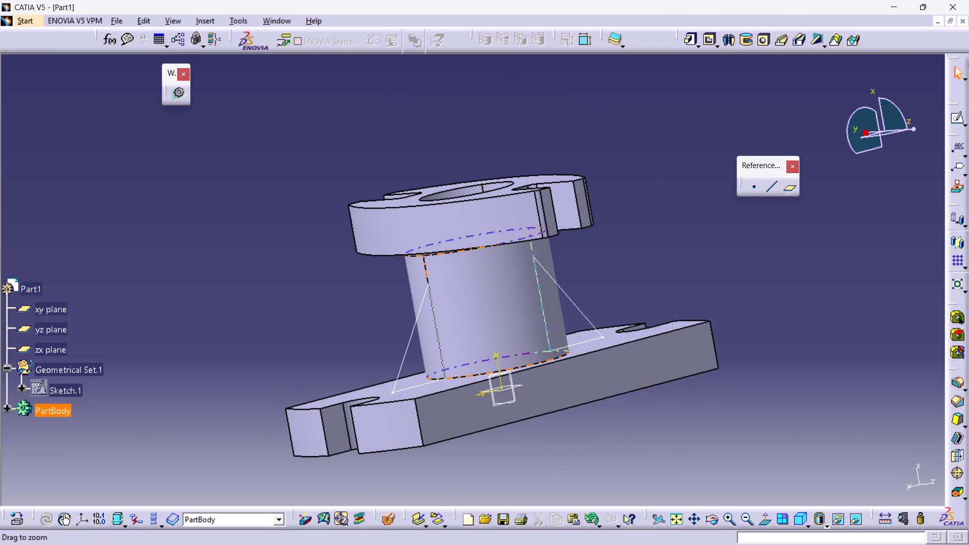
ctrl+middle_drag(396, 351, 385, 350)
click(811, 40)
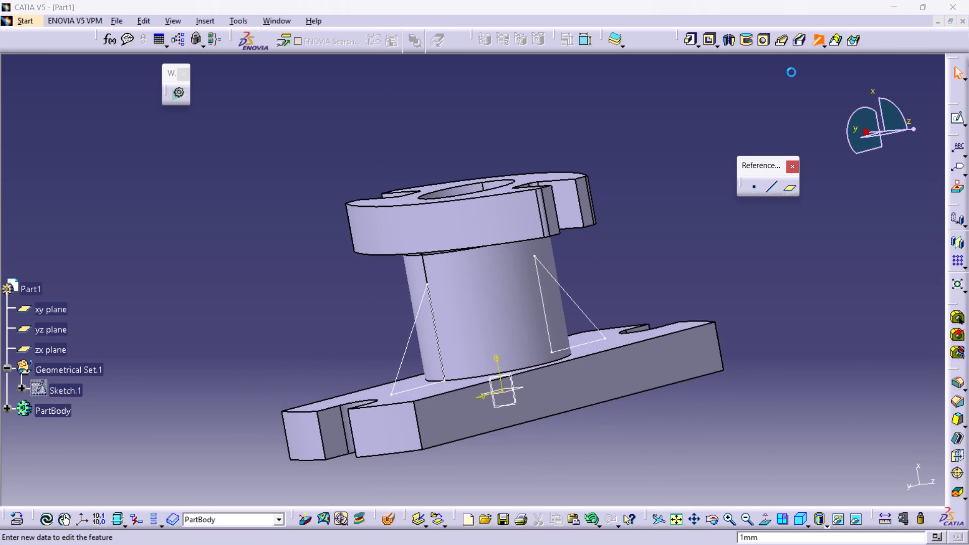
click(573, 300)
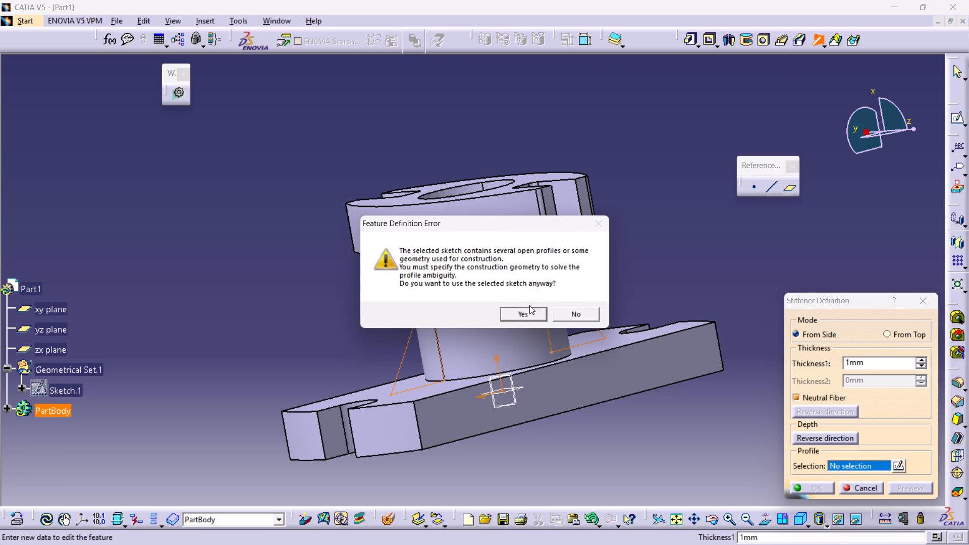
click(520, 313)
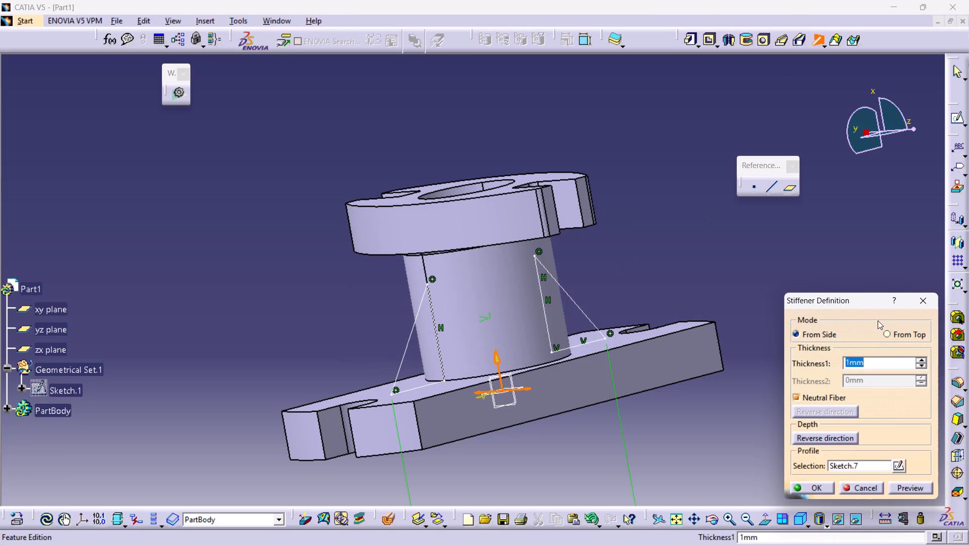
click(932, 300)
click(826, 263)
Examine from several angles how the two triangular rib profiles meet the cylinder and the base plate.
middle_drag(724, 273, 703, 305)
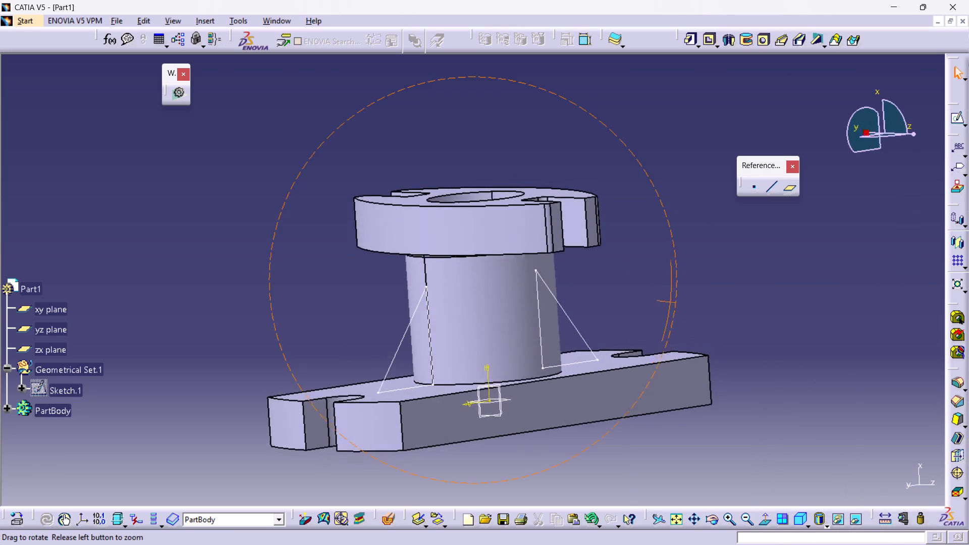
middle_drag(703, 305, 525, 317)
ctrl+middle_drag(640, 292, 613, 417)
ctrl+middle_click(613, 417)
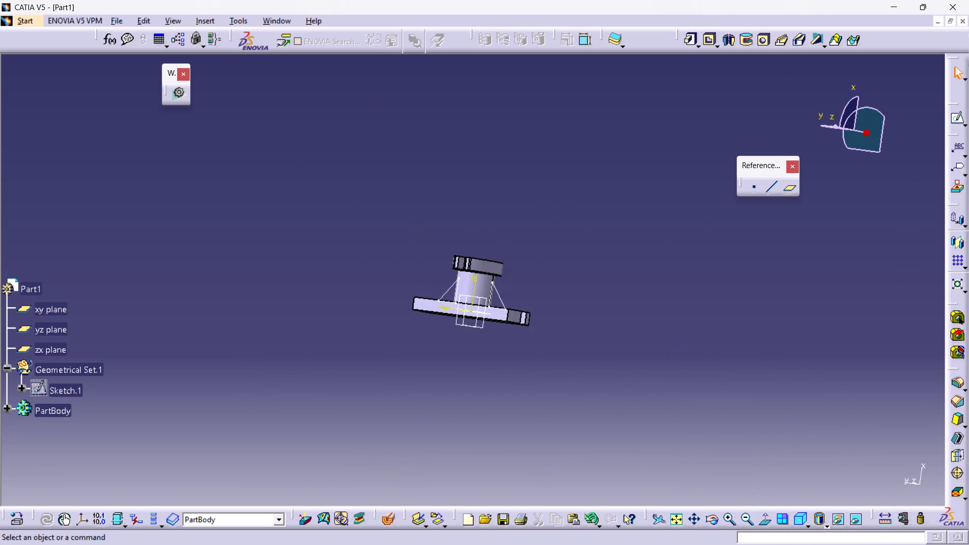
middle_drag(589, 400, 632, 268)
ctrl+middle_drag(605, 213, 610, 326)
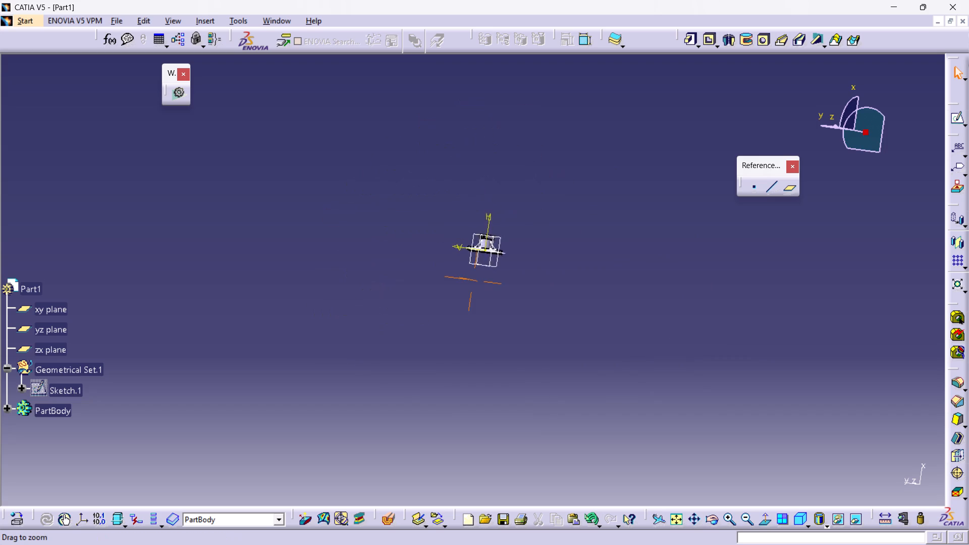
ctrl+middle_drag(610, 326, 606, 402)
ctrl+middle_drag(626, 246, 621, 378)
ctrl+middle_drag(600, 370, 554, 261)
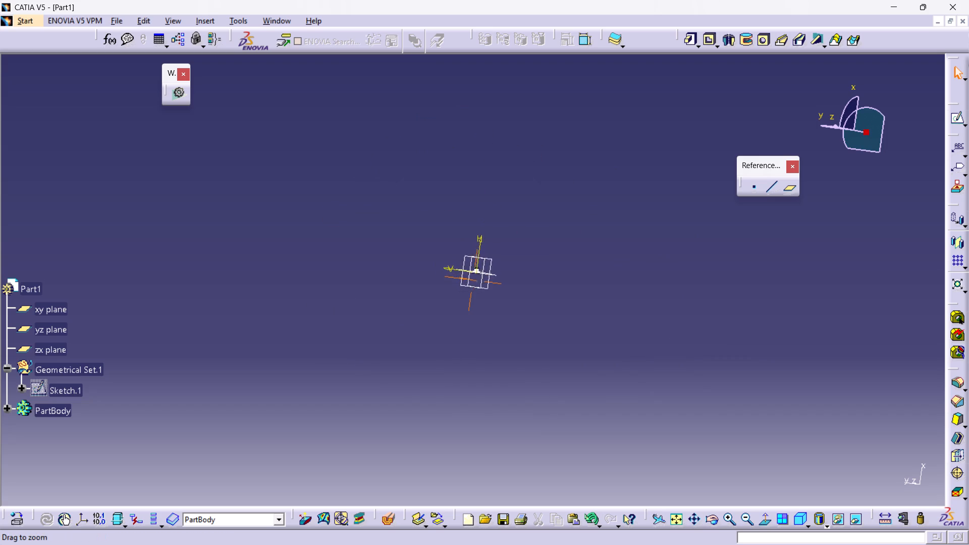
ctrl+middle_drag(554, 261, 443, 155)
ctrl+middle_drag(638, 336, 459, 228)
middle_drag(552, 222, 468, 397)
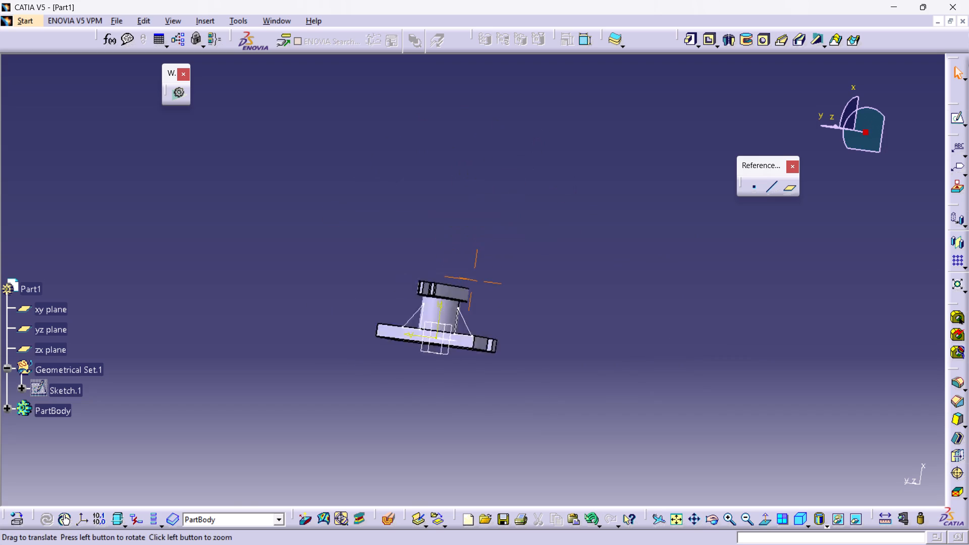
middle_drag(468, 397, 460, 421)
ctrl+middle_drag(506, 410, 449, 317)
ctrl+scroll(506, 410, up, 1)
middle_drag(453, 386, 557, 215)
ctrl+middle_drag(568, 355, 544, 314)
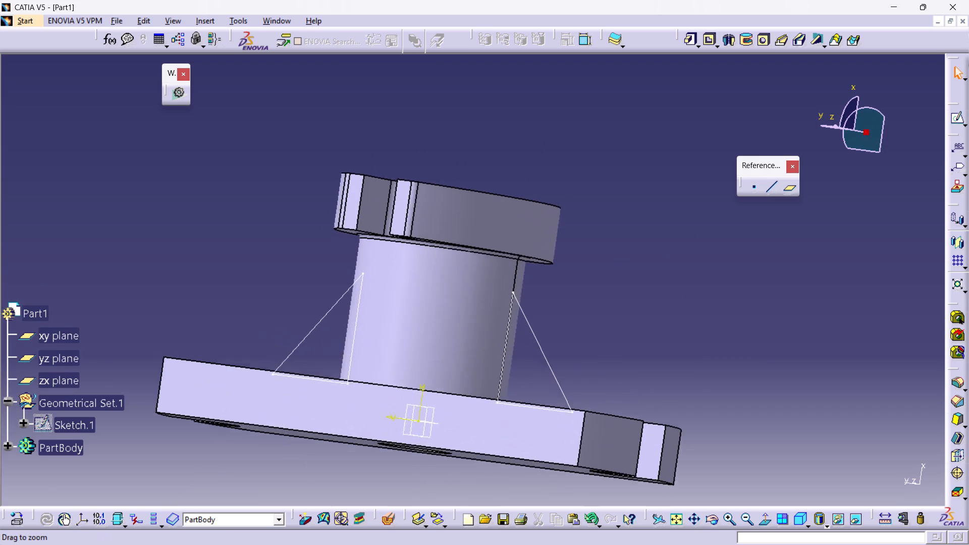
ctrl+middle_drag(544, 314, 534, 312)
middle_drag(497, 335, 786, 363)
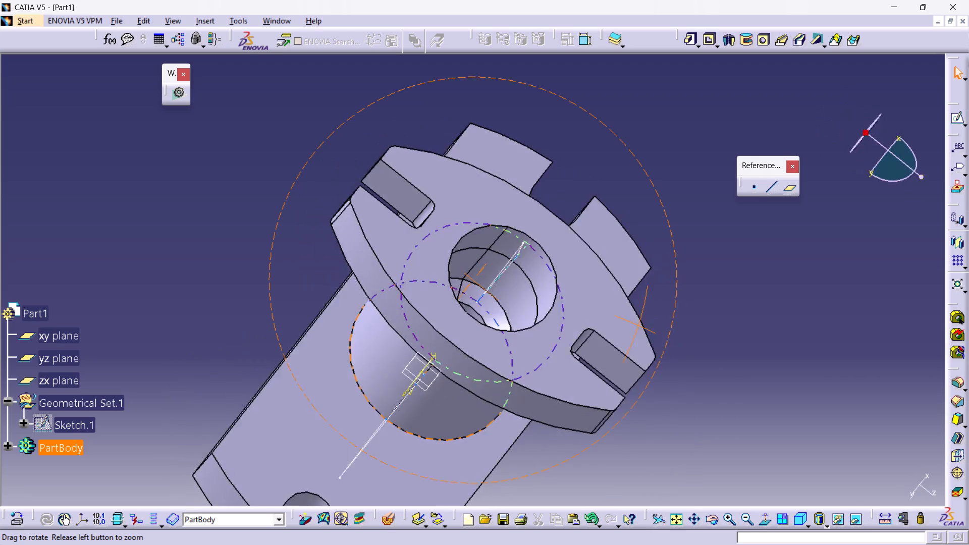
middle_drag(786, 363, 680, 352)
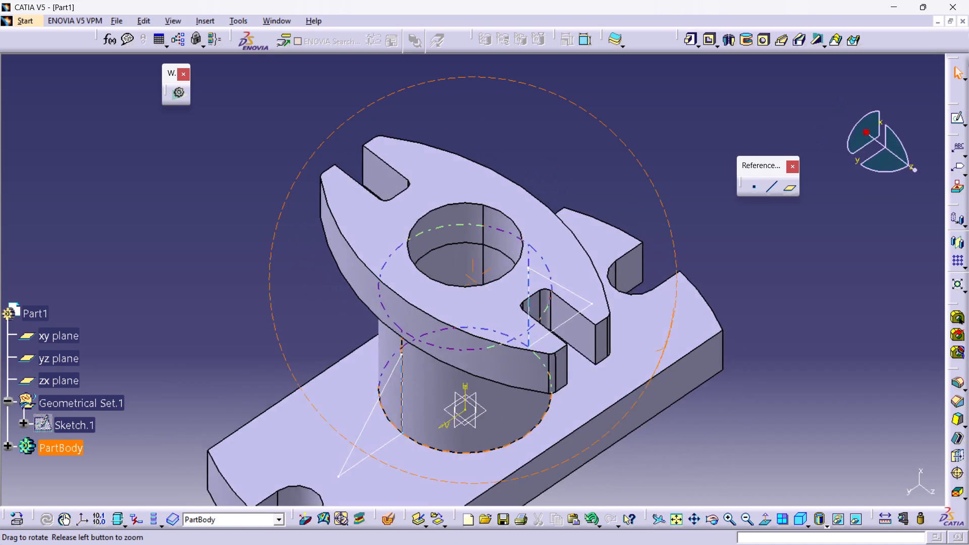
middle_drag(680, 352, 616, 411)
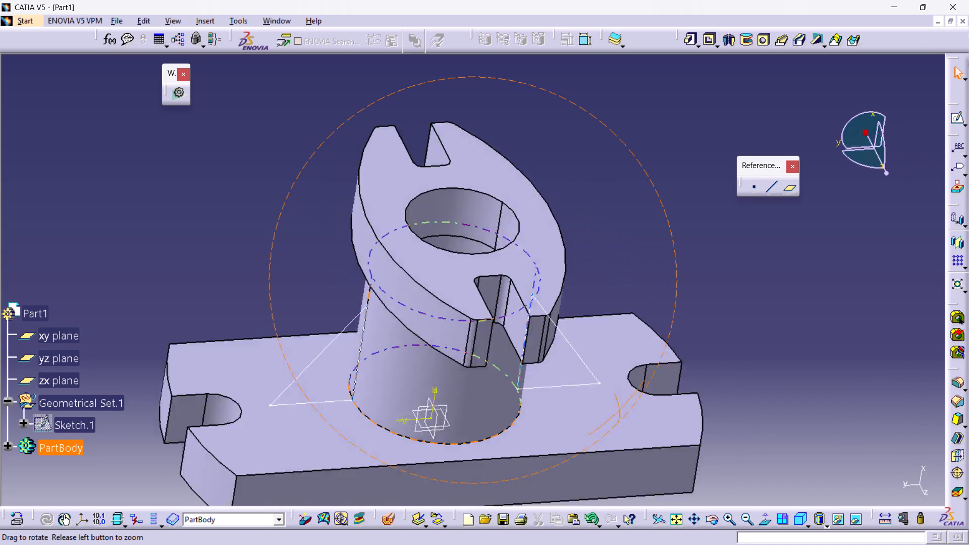
middle_drag(616, 411, 540, 425)
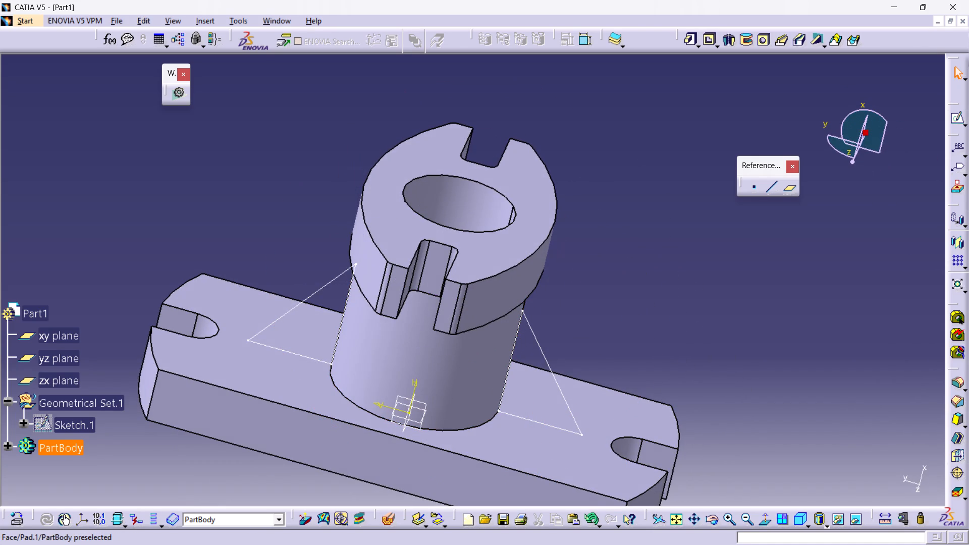
middle_drag(655, 341, 190, 301)
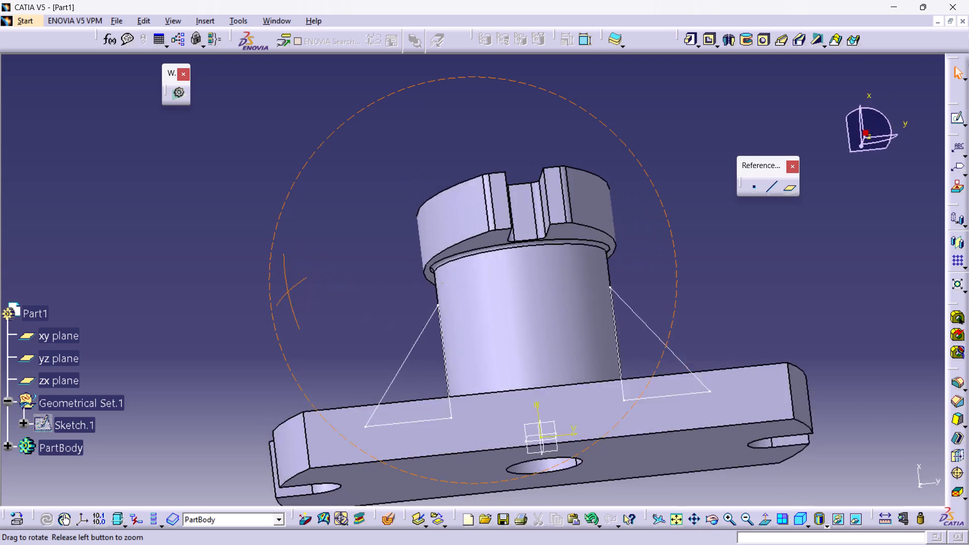
middle_drag(190, 301, 315, 379)
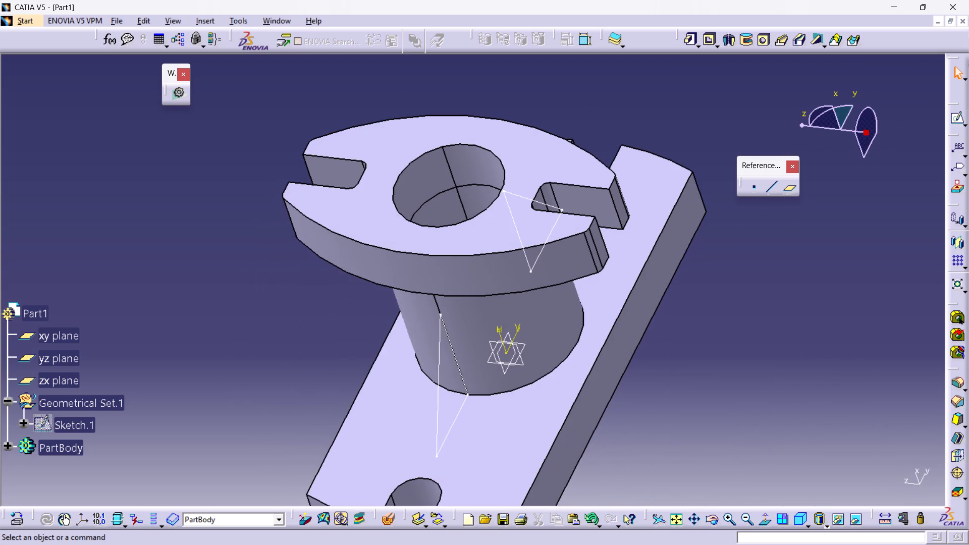
click(734, 405)
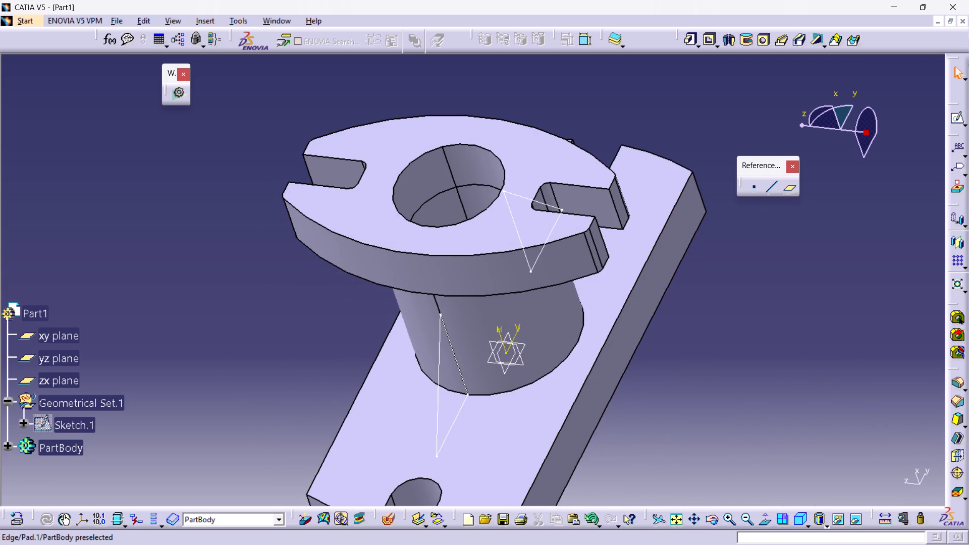
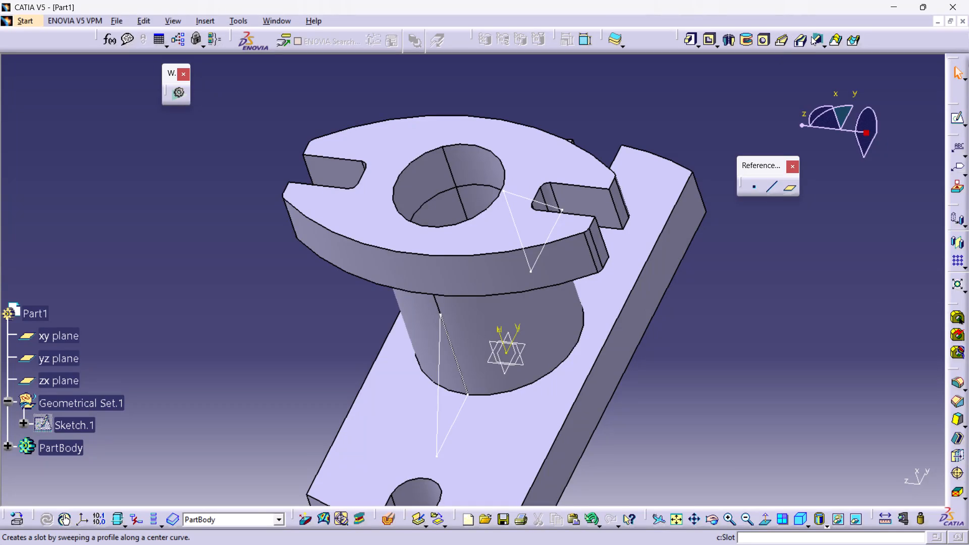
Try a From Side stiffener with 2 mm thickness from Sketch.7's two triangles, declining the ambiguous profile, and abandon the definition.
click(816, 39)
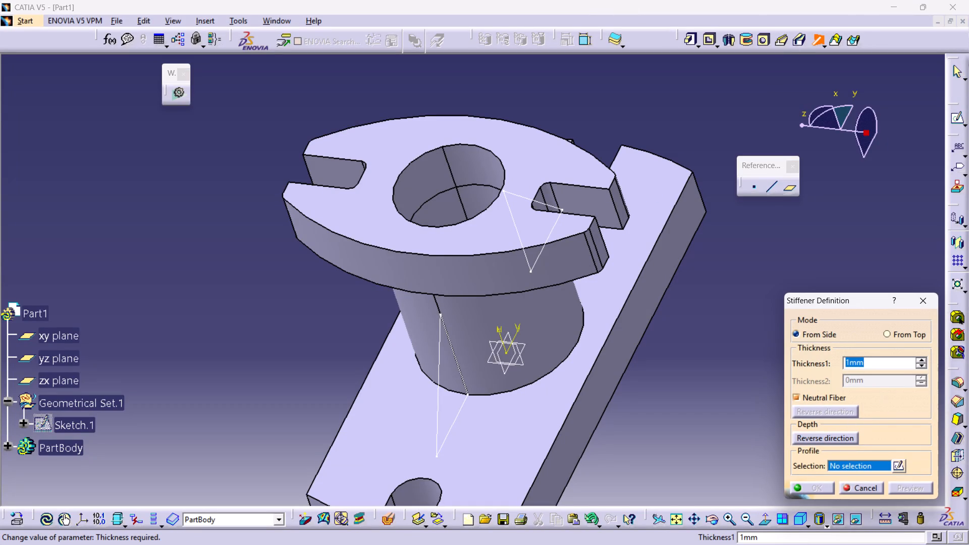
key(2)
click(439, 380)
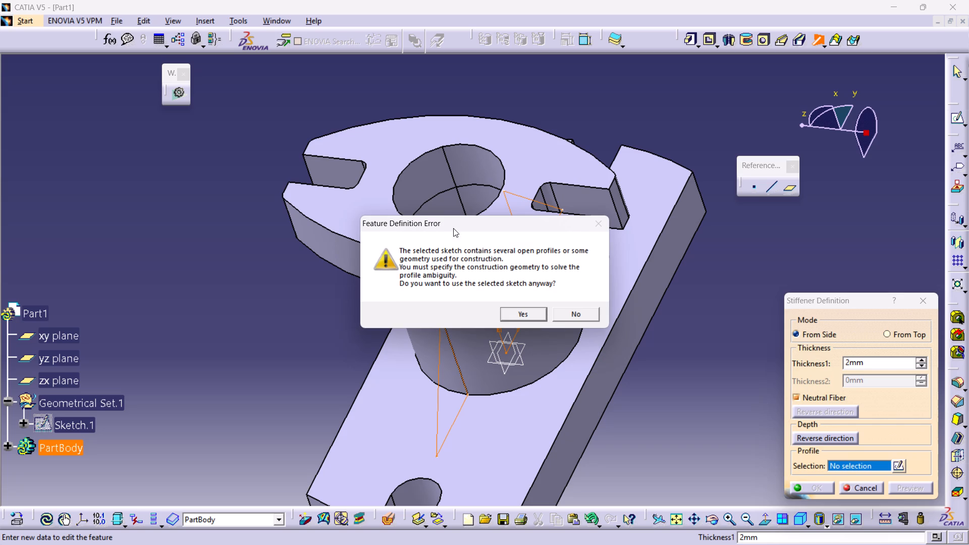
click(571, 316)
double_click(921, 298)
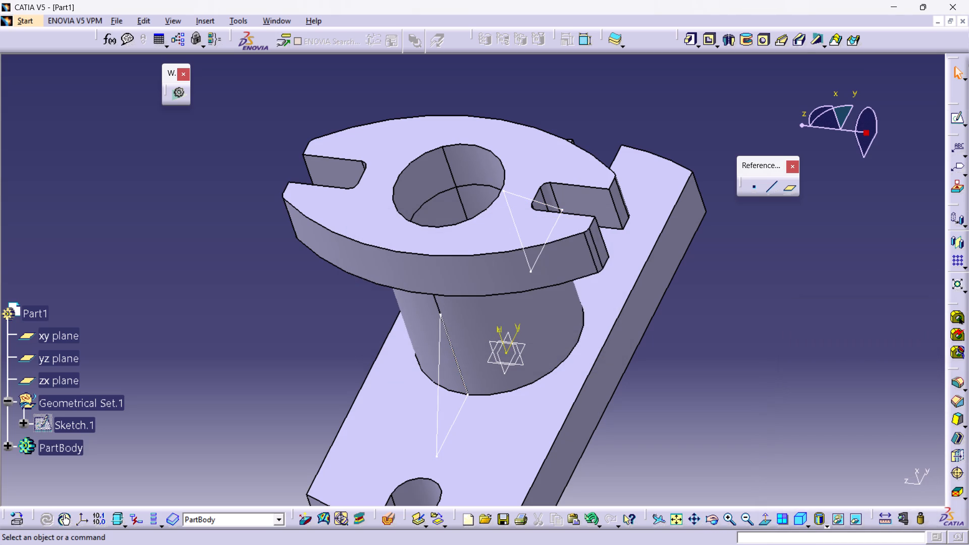
Reopen Sketch.7, containing the two triangular rib profiles between the cylinder and the base plate, for editing.
middle_drag(871, 284, 813, 259)
middle_drag(816, 278, 871, 213)
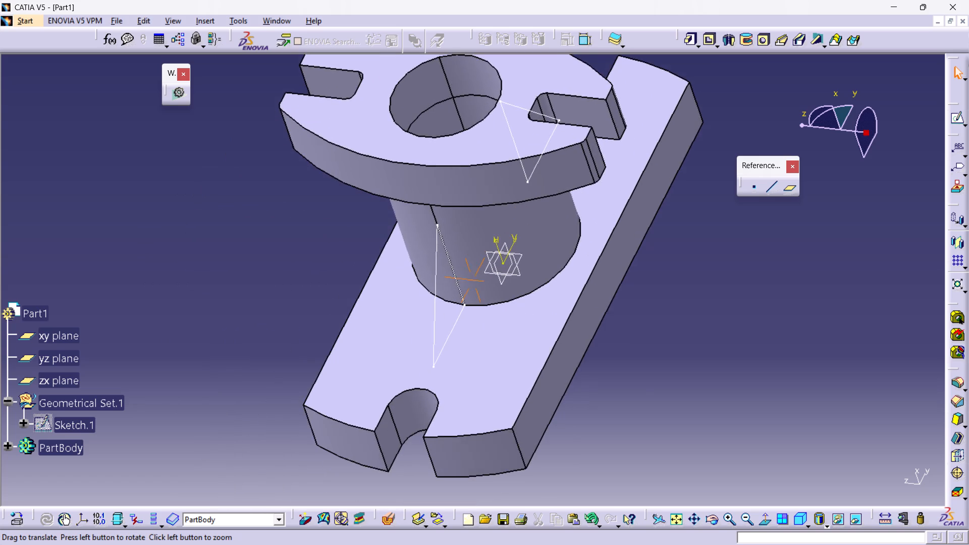
middle_drag(871, 213, 872, 213)
middle_drag(867, 231, 273, 387)
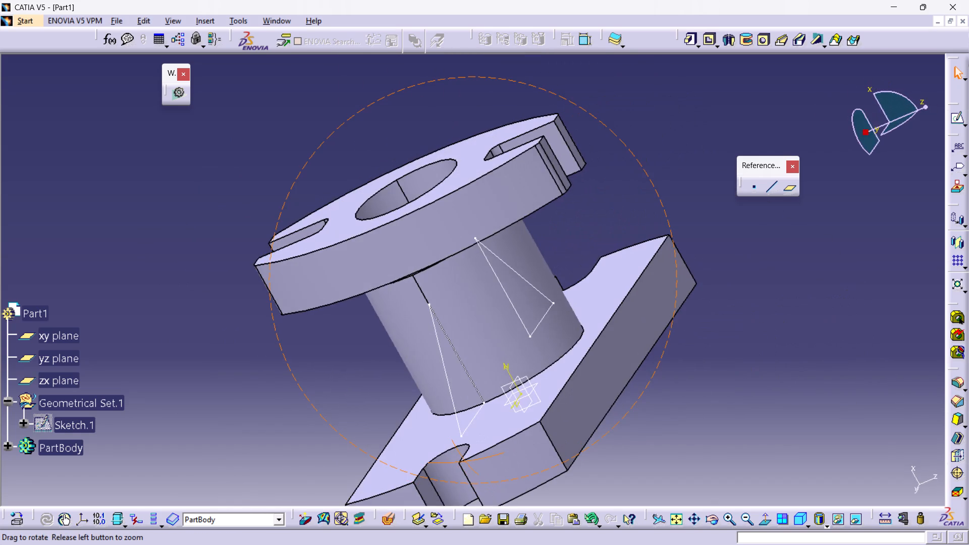
middle_drag(273, 387, 459, 321)
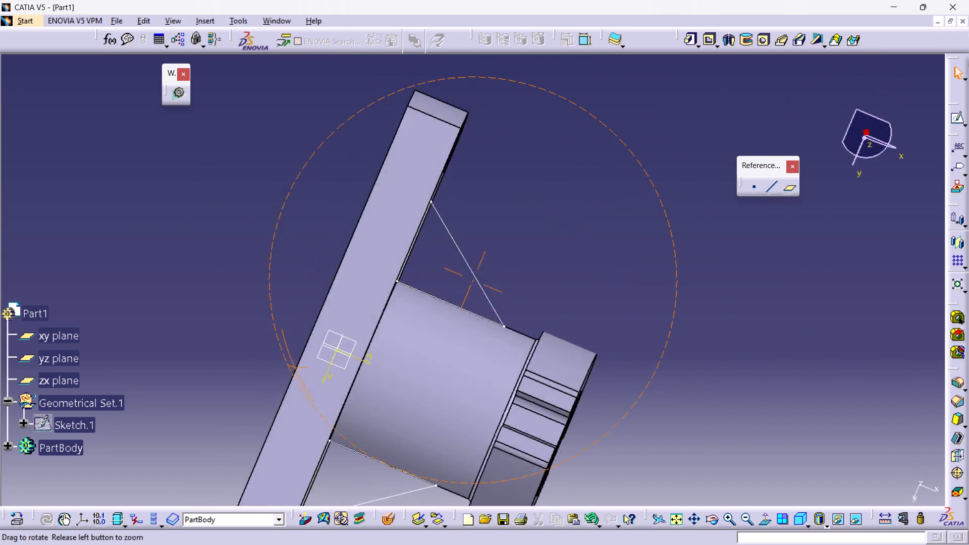
middle_drag(459, 321, 466, 313)
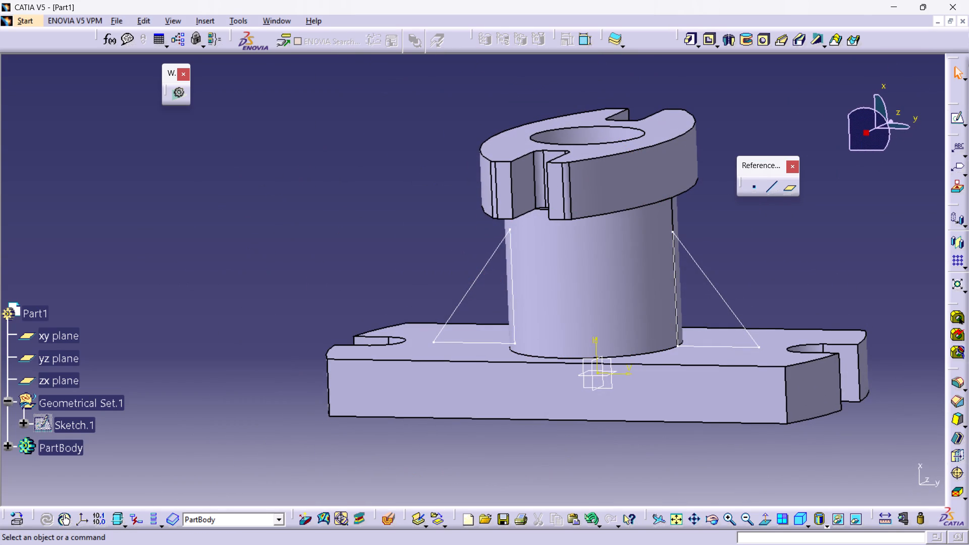
click(803, 247)
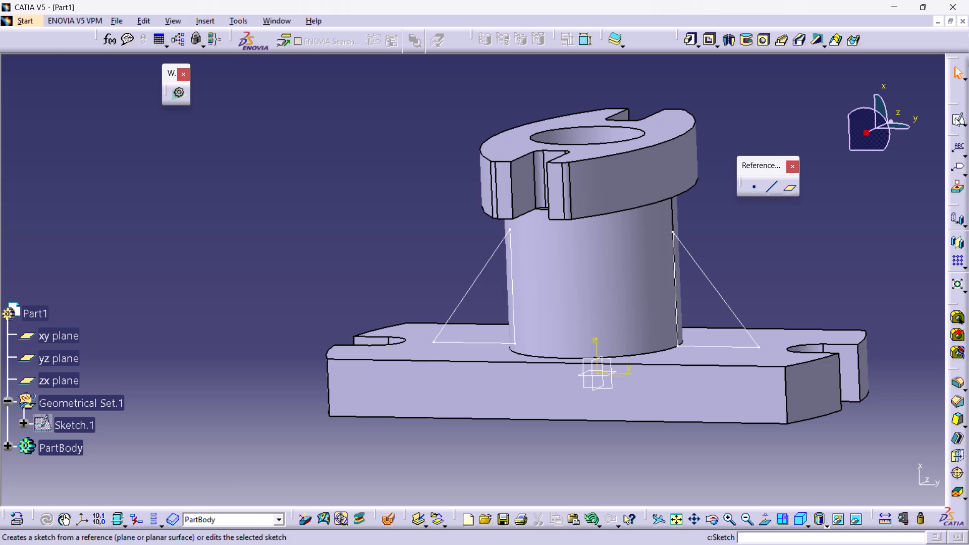
click(955, 118)
click(738, 315)
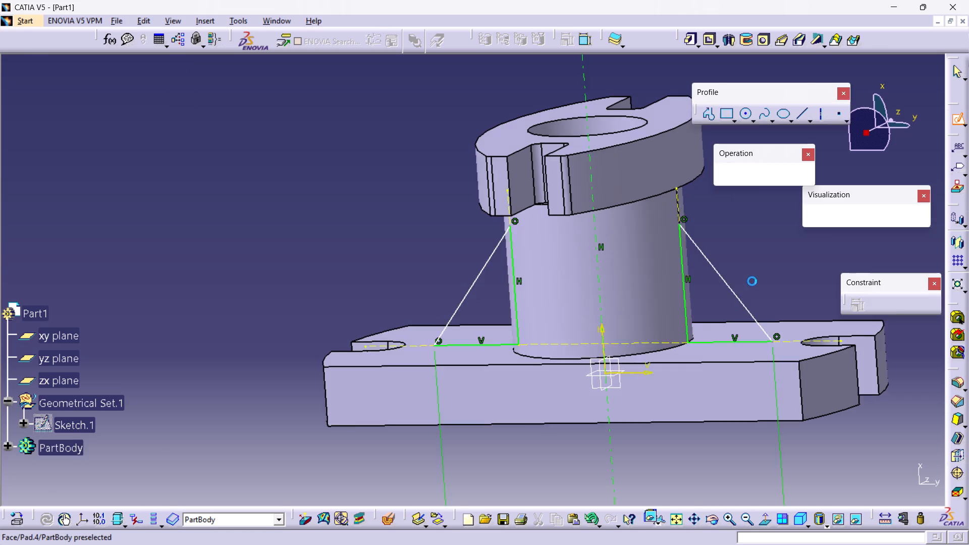
middle_drag(533, 322, 535, 470)
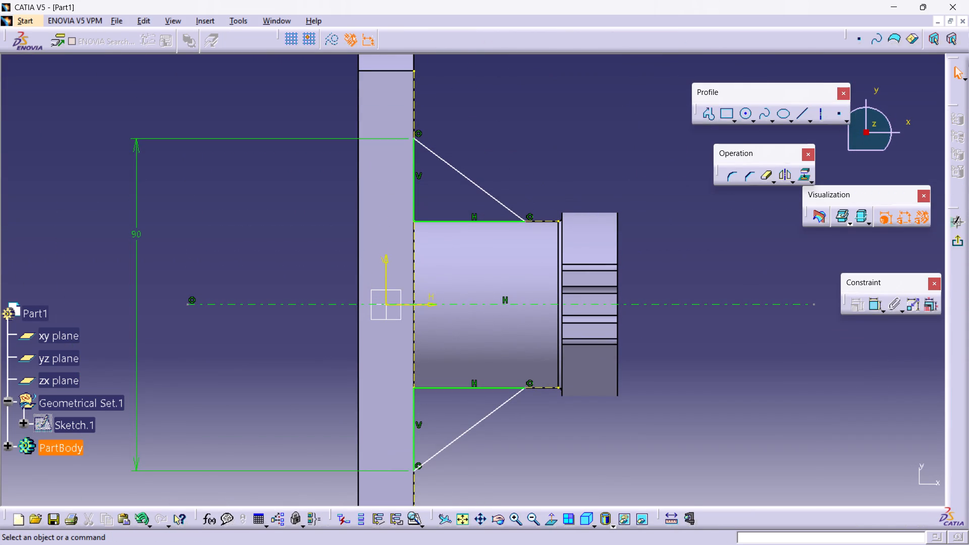
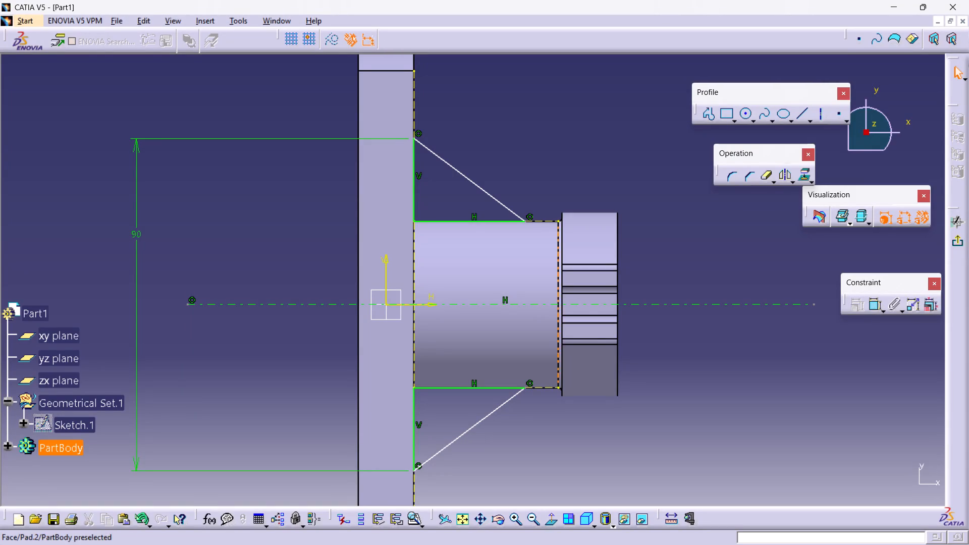
Exit Sketch.7 and return to the 3D part, leaving its two triangular rib profiles as drawn.
click(674, 349)
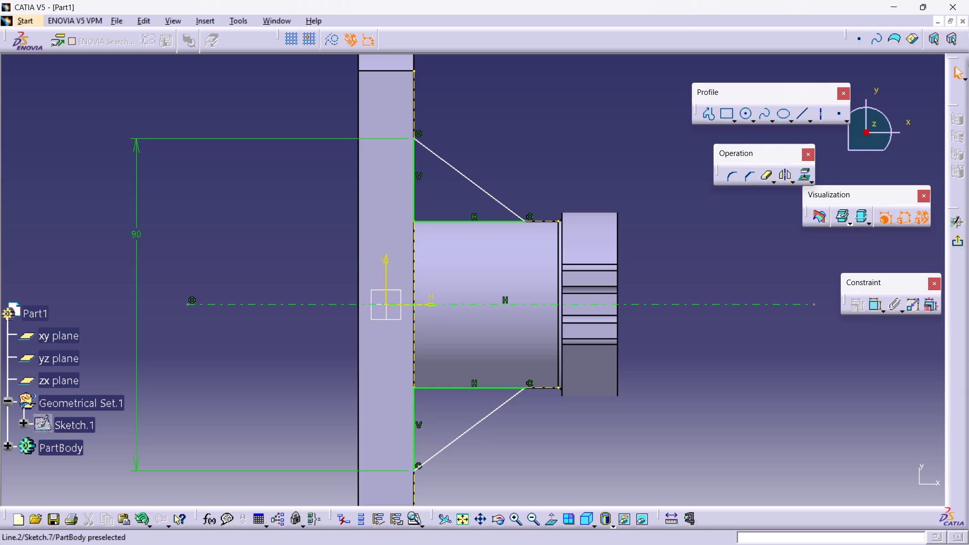
click(965, 237)
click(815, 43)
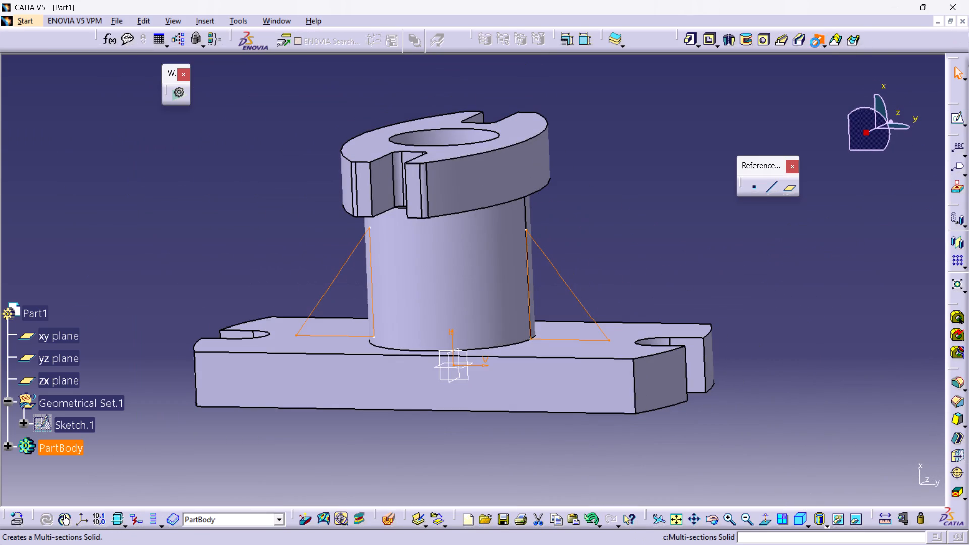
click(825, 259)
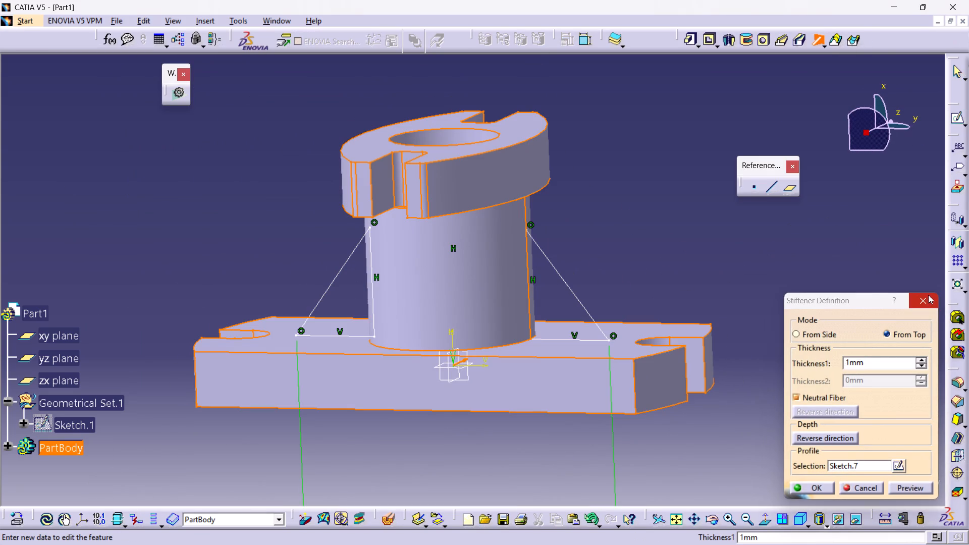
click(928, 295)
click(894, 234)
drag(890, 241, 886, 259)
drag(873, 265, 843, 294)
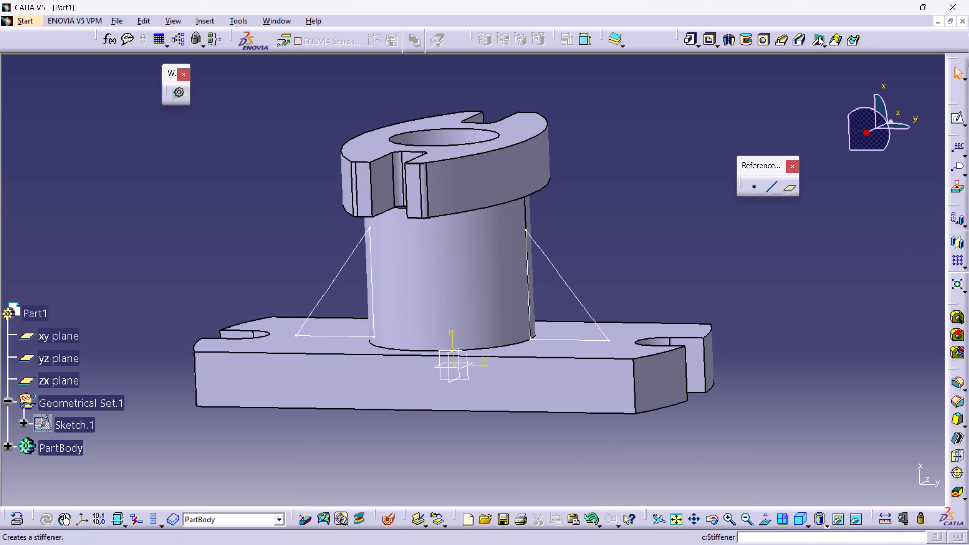
Try a From Side stiffener using the sketch with the two triangles between the cylinder and the base plate as profile.
click(818, 37)
click(579, 298)
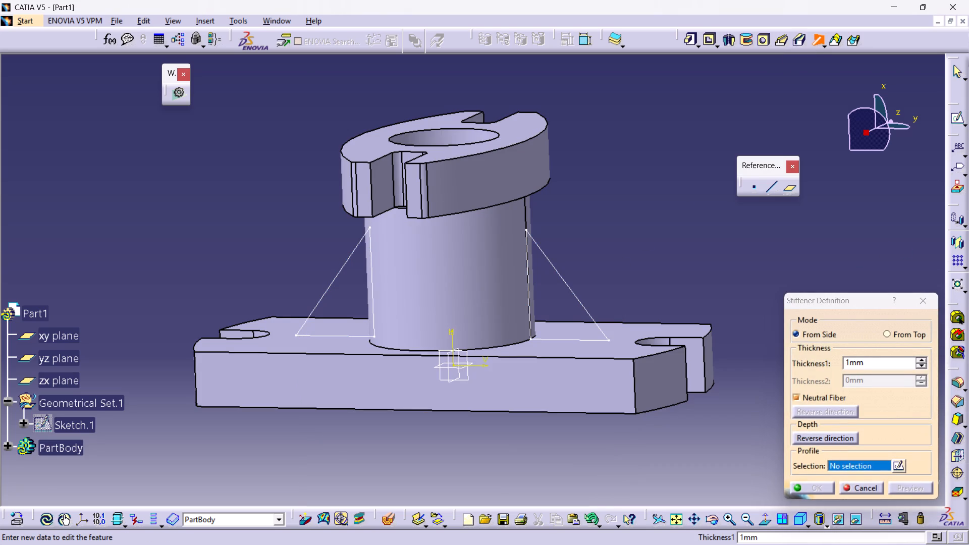
click(577, 297)
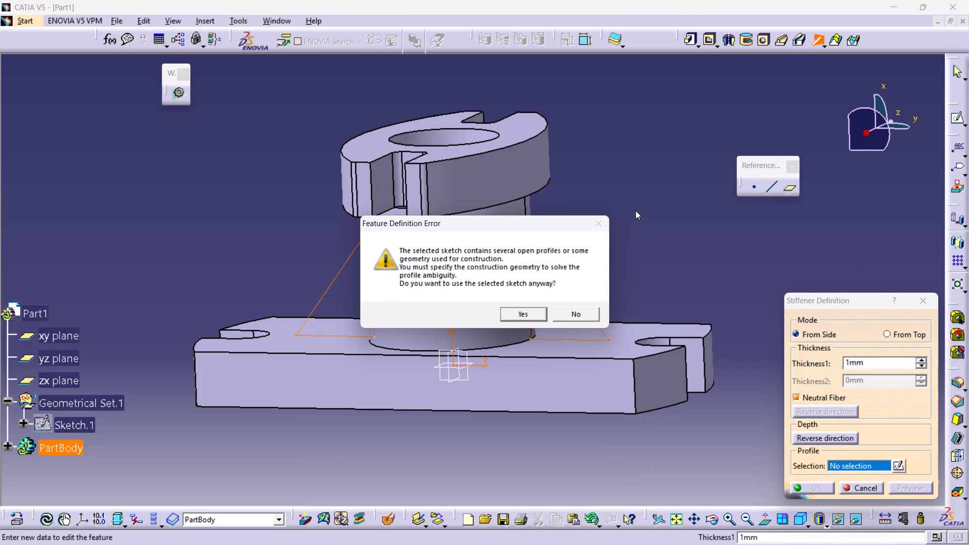
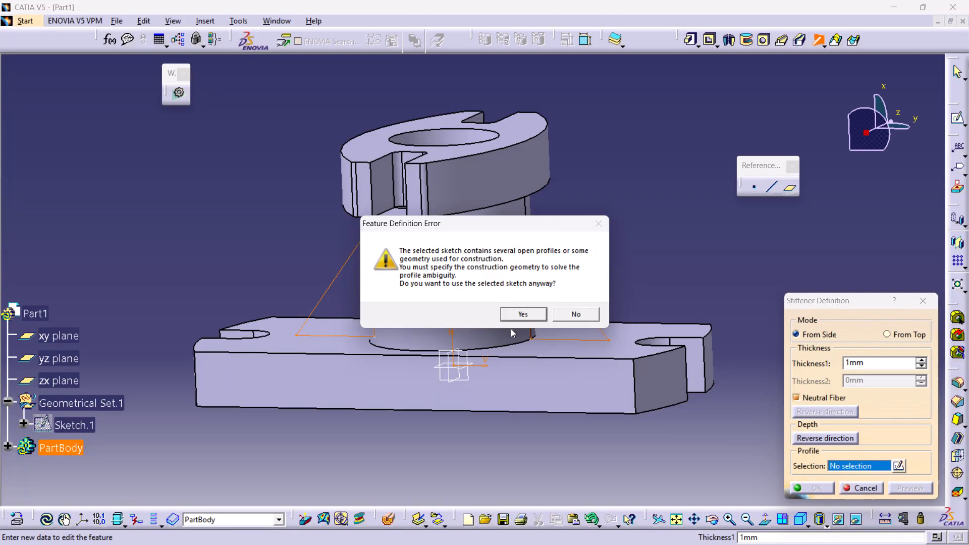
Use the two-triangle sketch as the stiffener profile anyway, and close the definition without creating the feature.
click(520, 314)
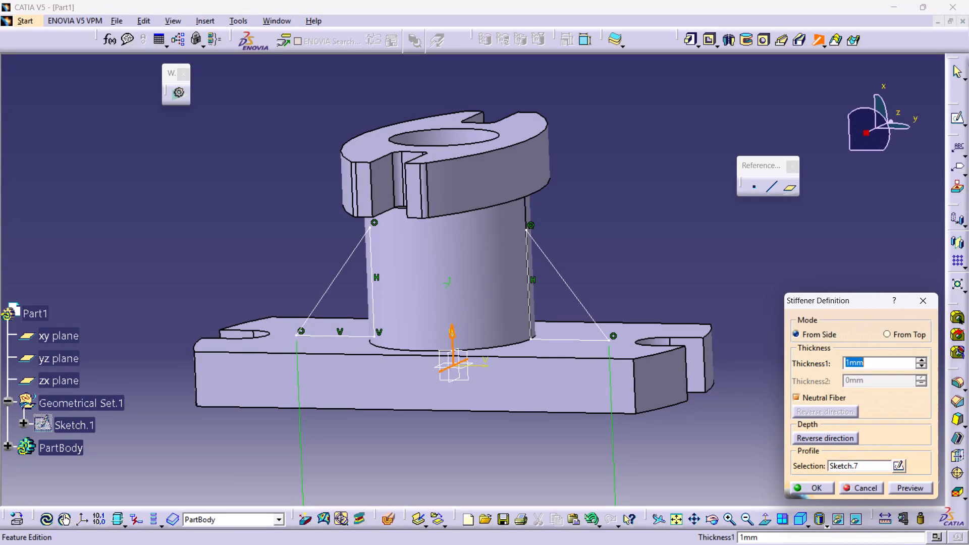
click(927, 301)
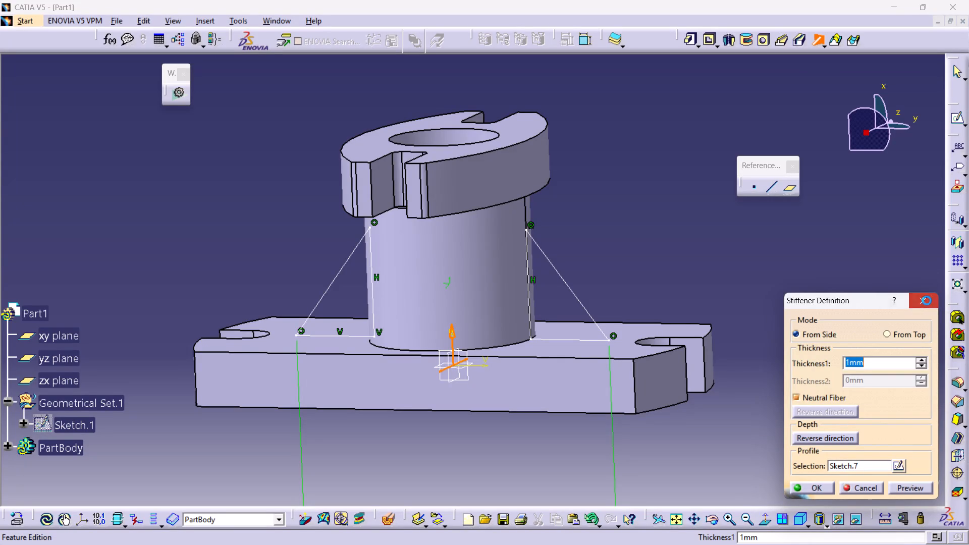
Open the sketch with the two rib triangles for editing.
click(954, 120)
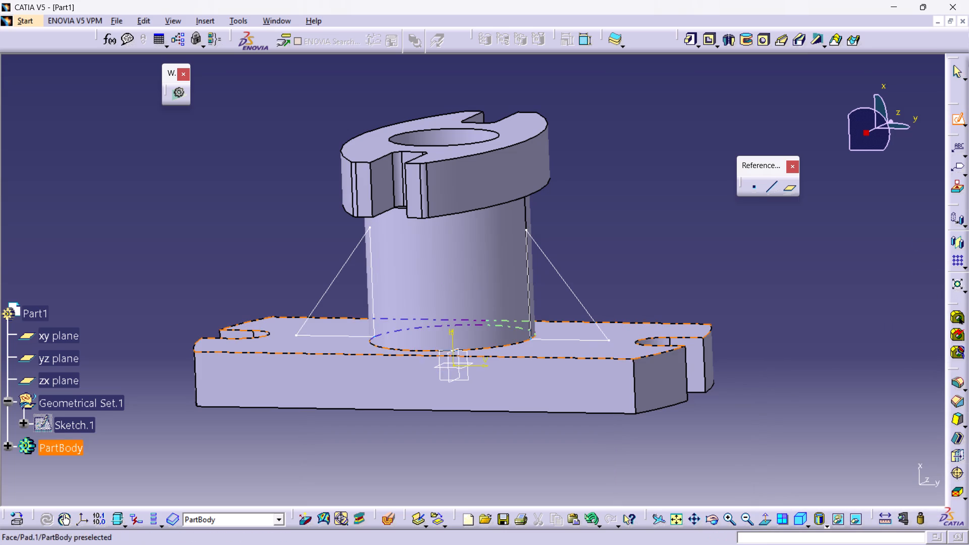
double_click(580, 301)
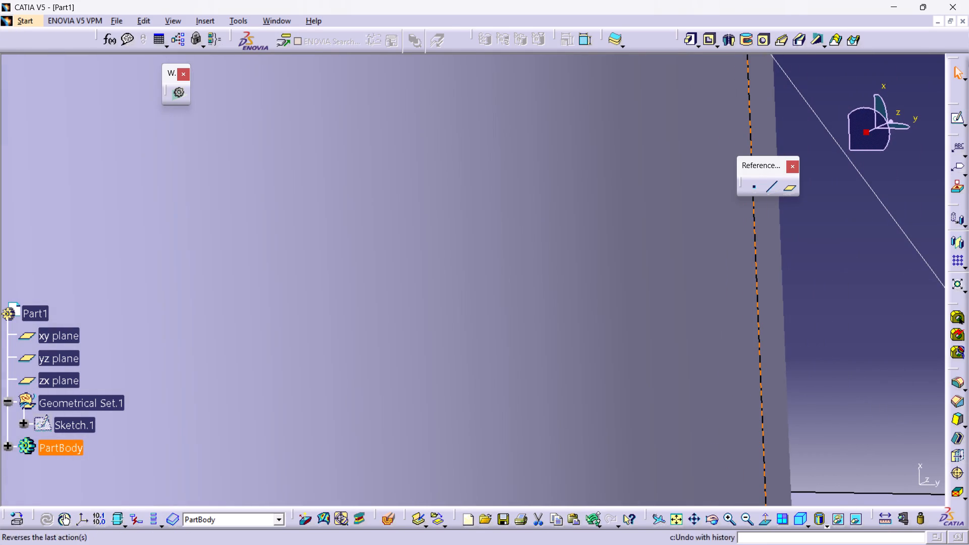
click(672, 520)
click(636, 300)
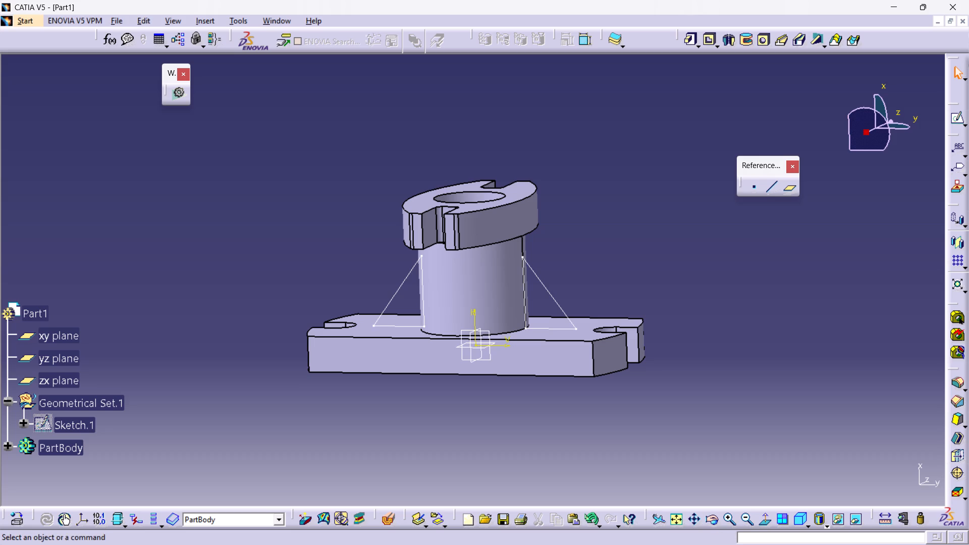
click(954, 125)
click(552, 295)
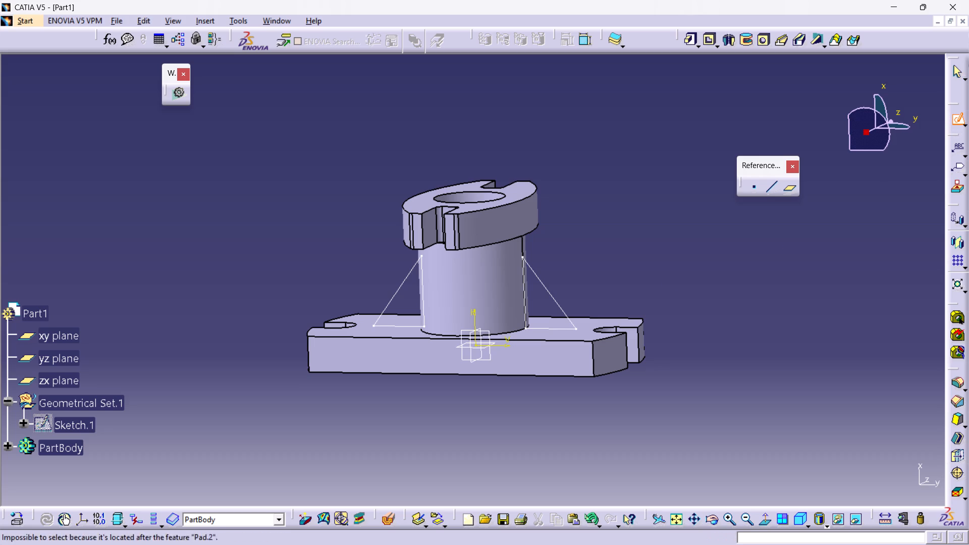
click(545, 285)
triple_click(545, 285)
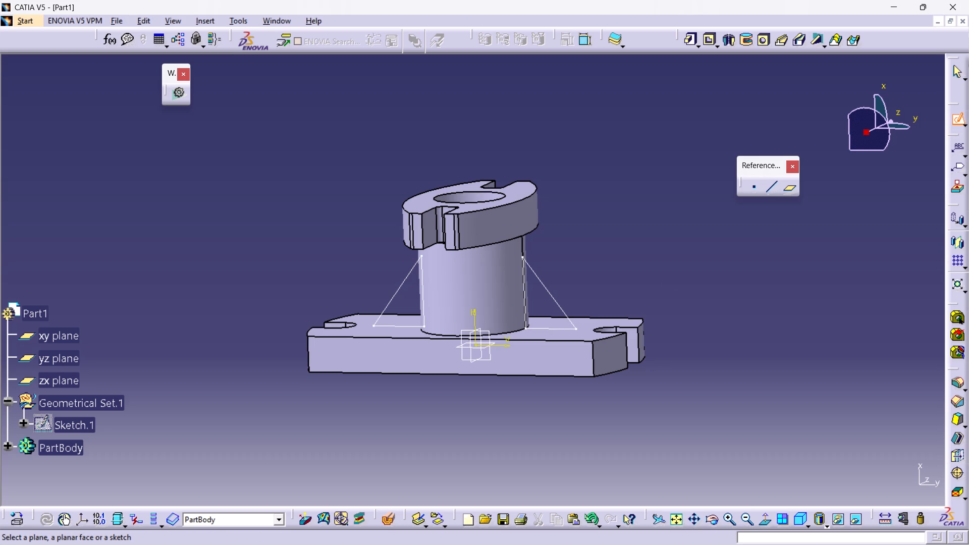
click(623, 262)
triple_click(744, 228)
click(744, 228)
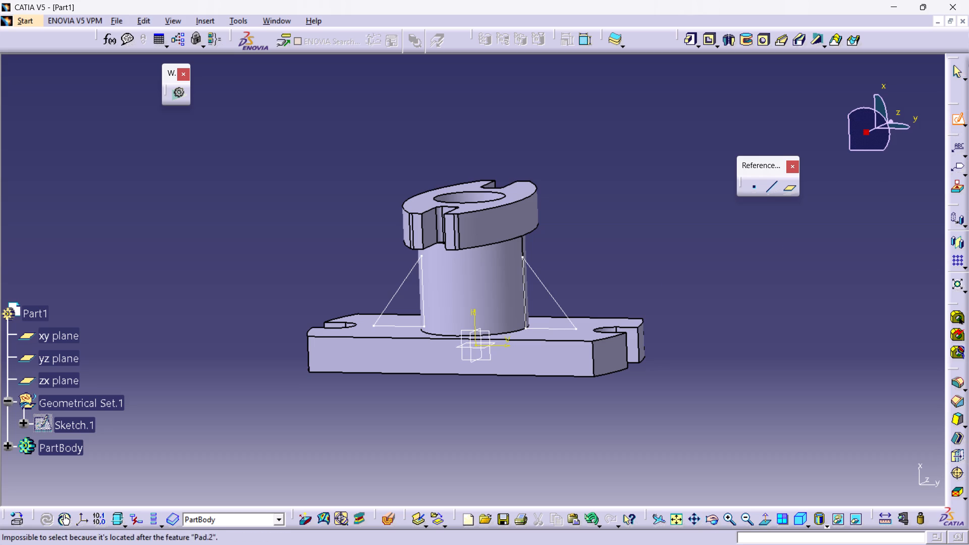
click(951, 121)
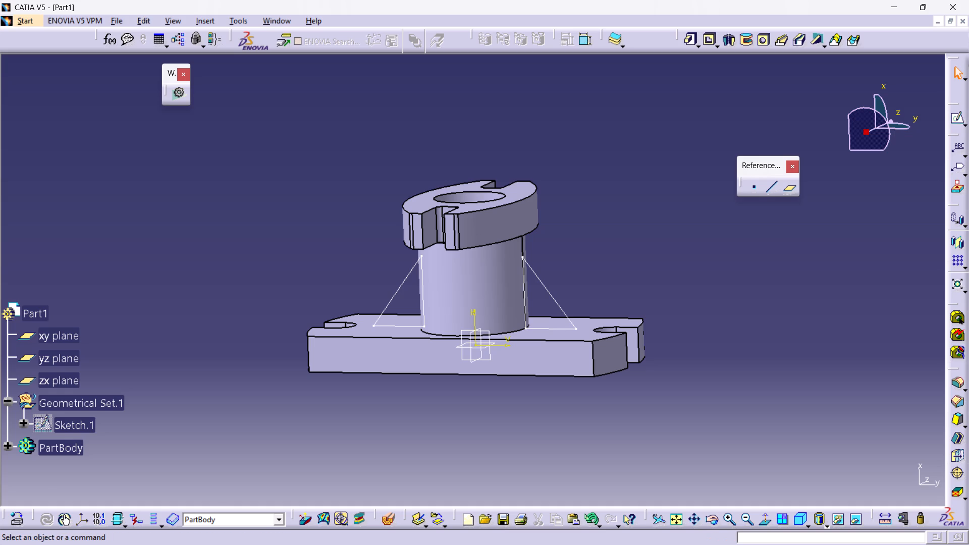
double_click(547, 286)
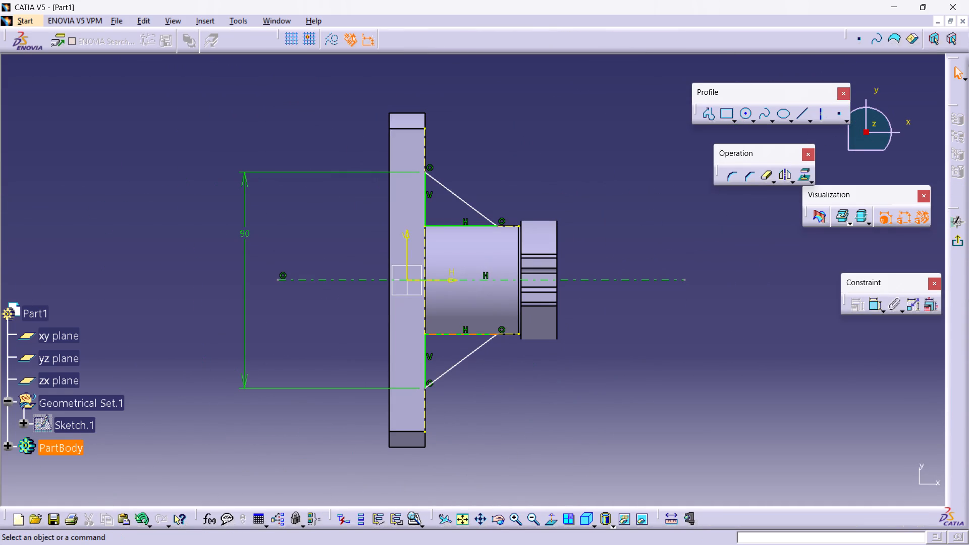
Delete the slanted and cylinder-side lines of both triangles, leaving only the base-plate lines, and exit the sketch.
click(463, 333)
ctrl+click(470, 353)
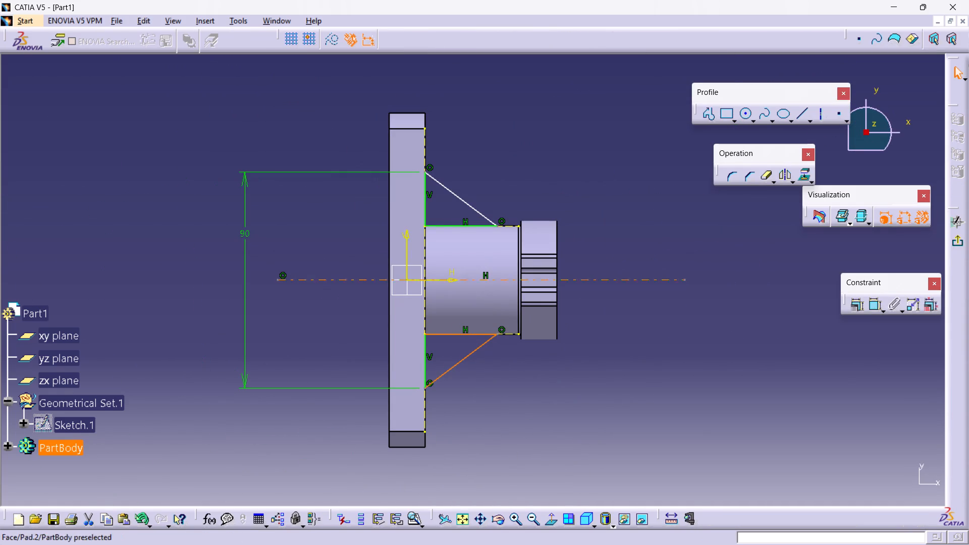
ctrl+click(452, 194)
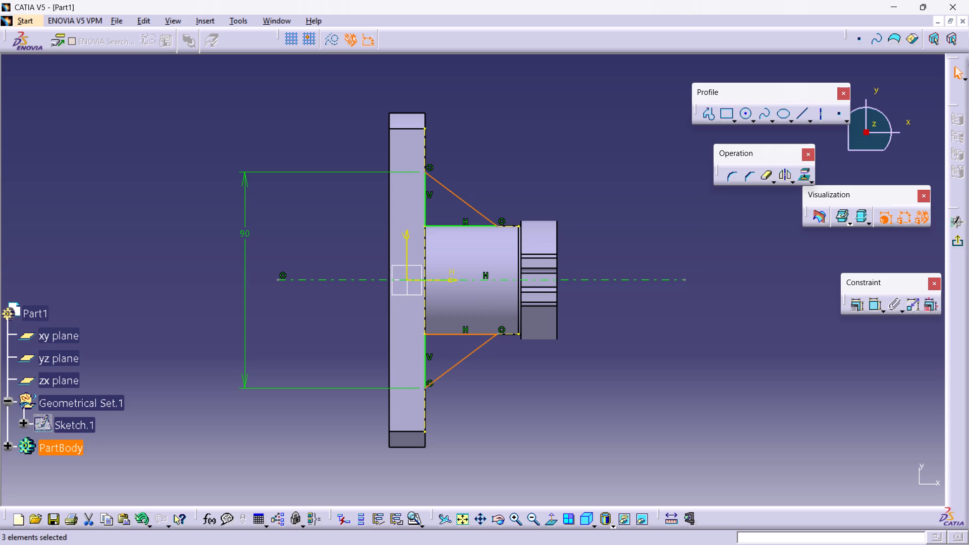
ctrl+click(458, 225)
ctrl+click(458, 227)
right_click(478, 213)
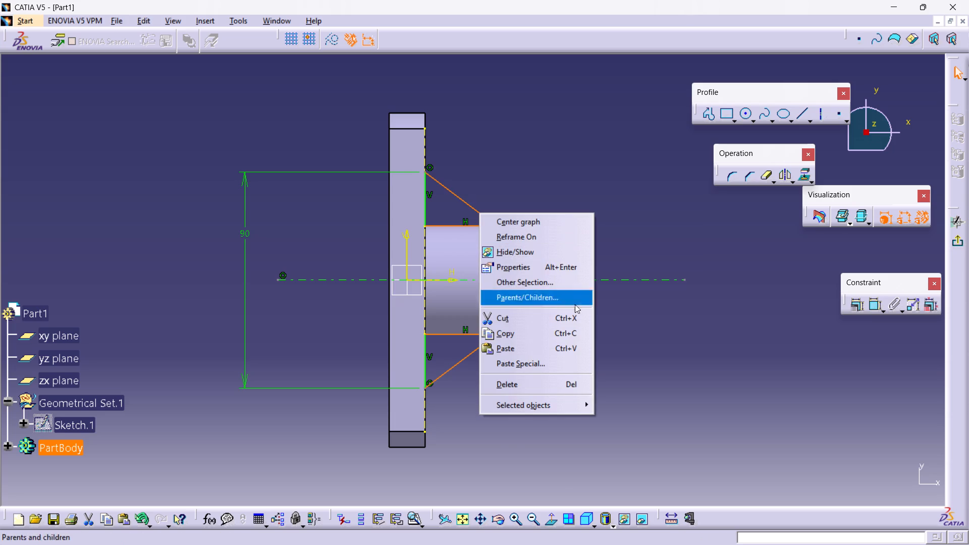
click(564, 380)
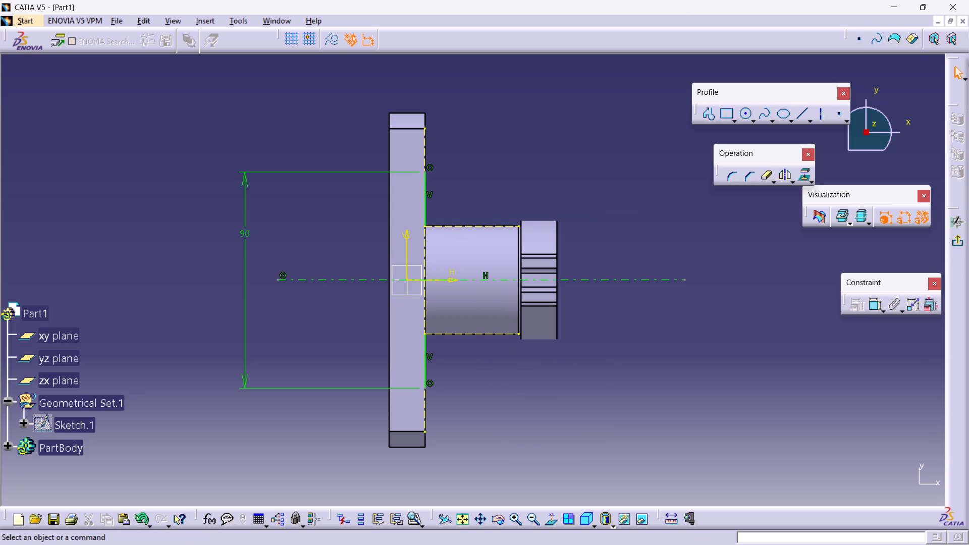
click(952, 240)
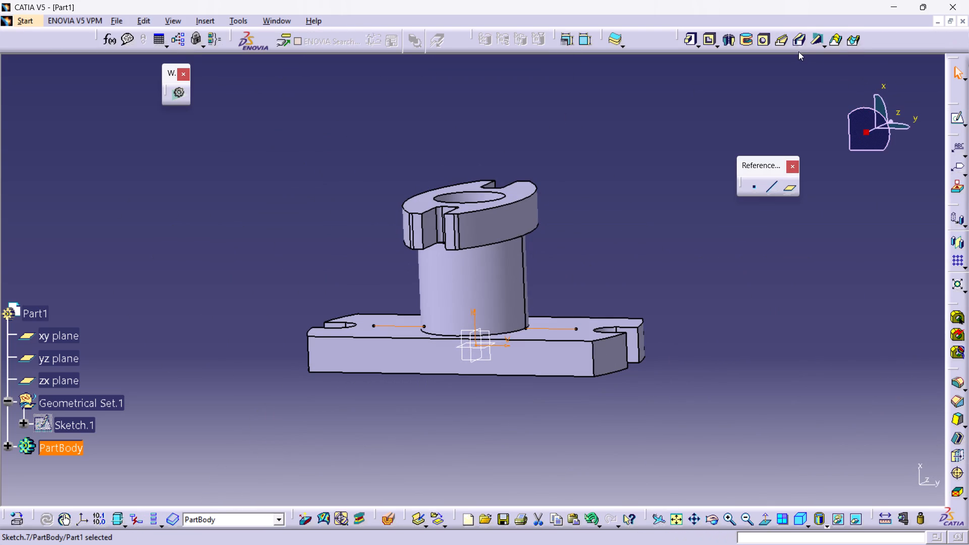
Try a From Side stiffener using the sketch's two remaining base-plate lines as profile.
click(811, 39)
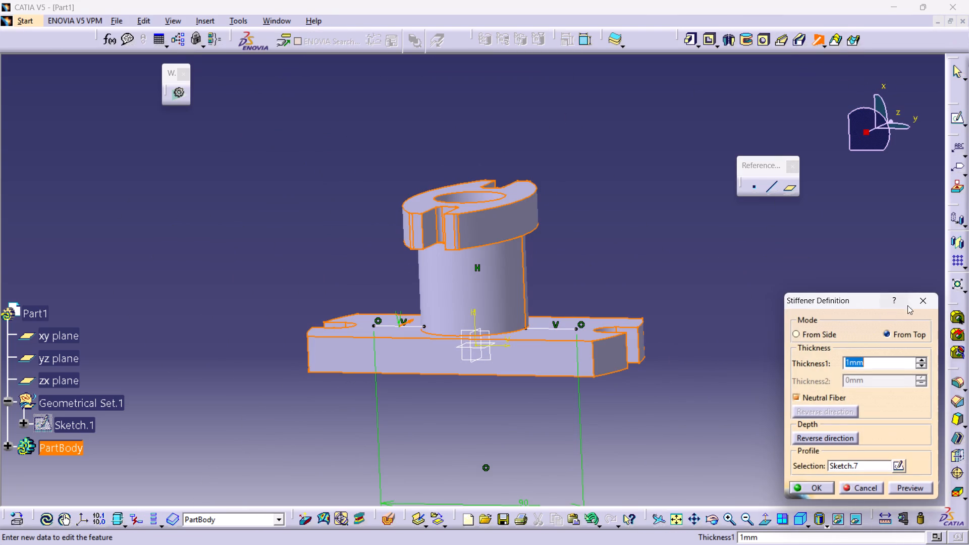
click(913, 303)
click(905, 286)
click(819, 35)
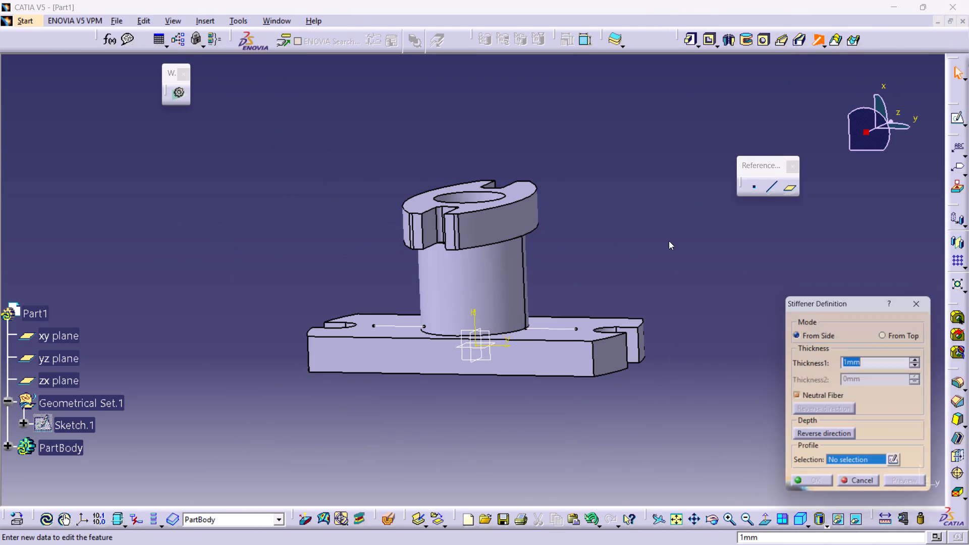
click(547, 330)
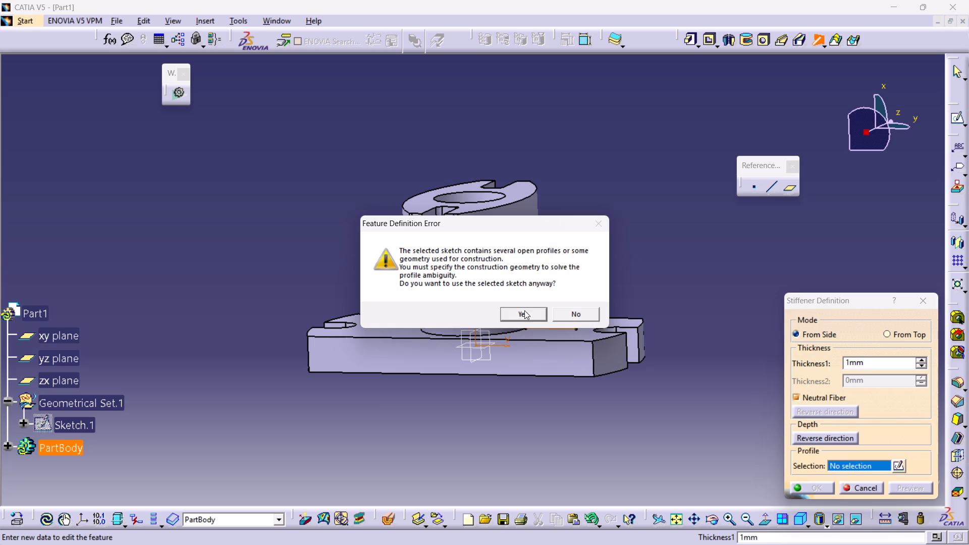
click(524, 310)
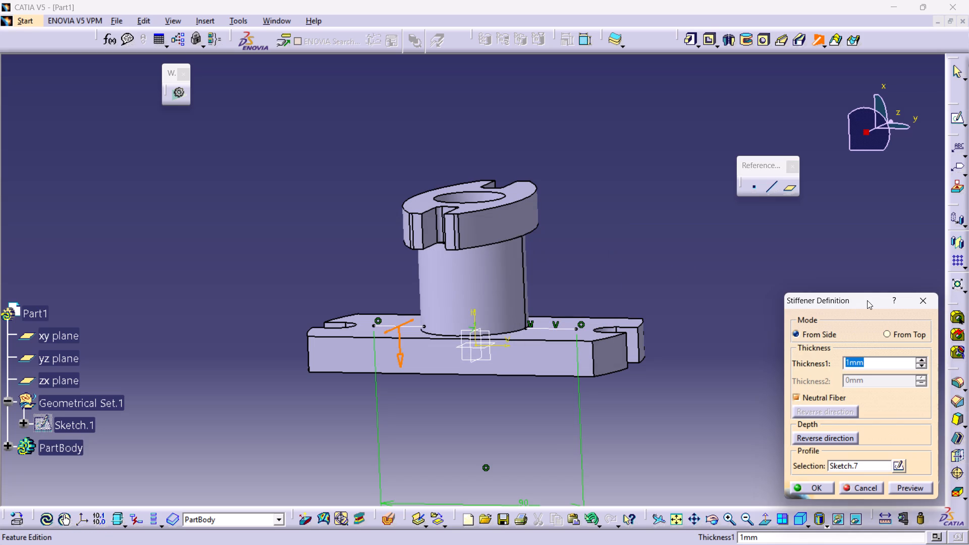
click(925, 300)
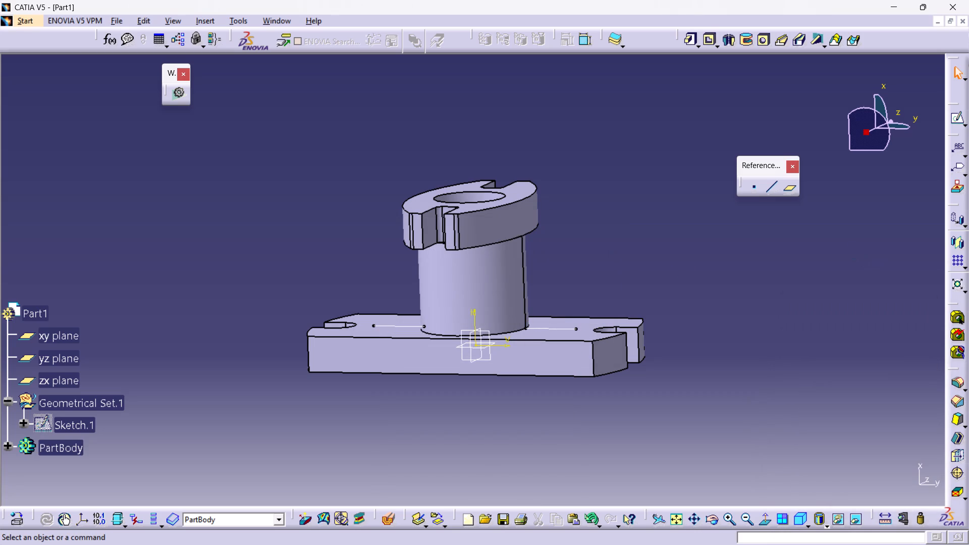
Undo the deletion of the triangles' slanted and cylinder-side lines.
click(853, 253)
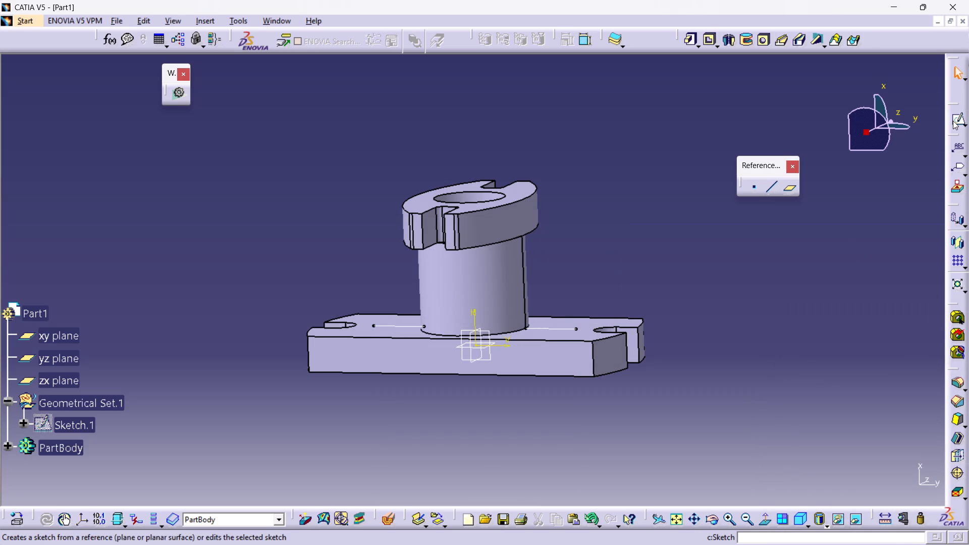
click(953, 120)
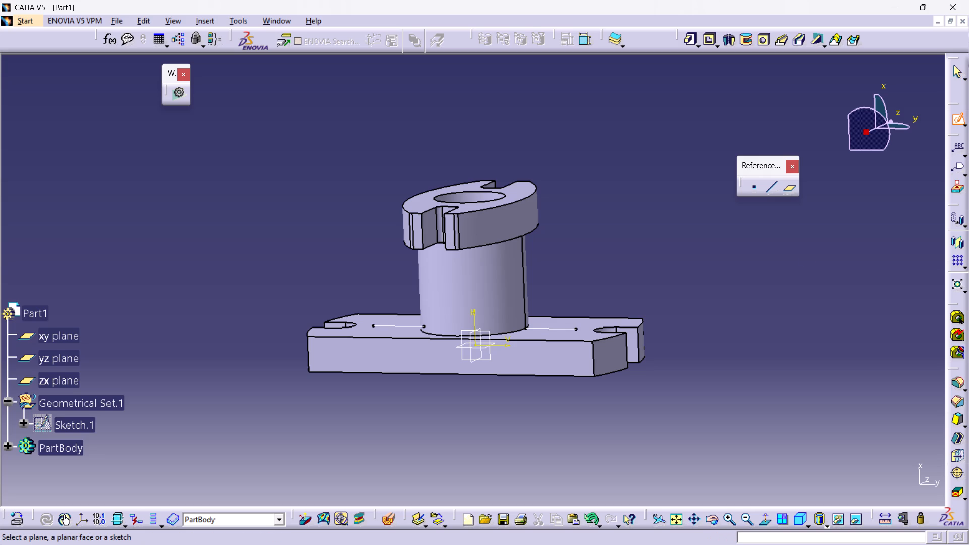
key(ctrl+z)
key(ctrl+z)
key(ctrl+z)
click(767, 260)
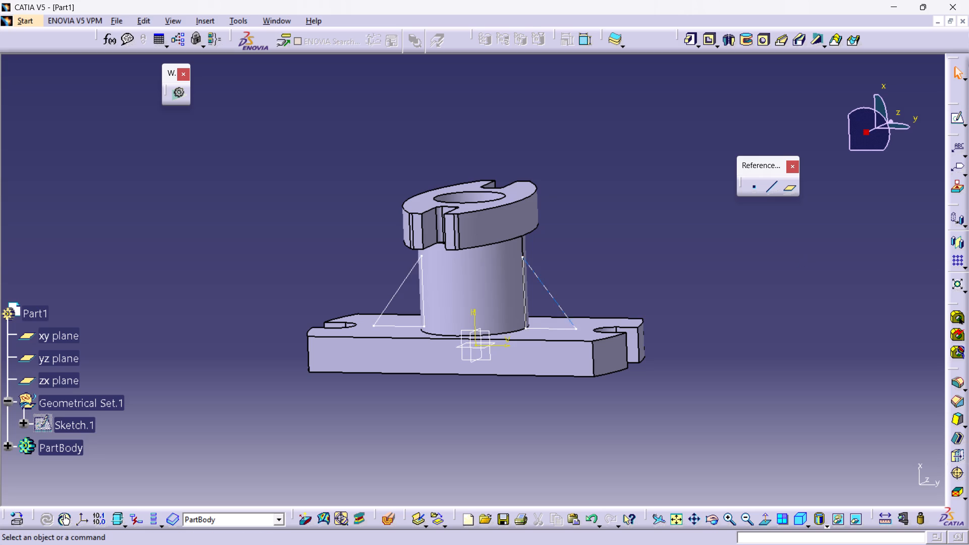
Reopen the rib sketch and delete the projected reference edges of the cylinder's two sides and the base plate's top face.
click(949, 118)
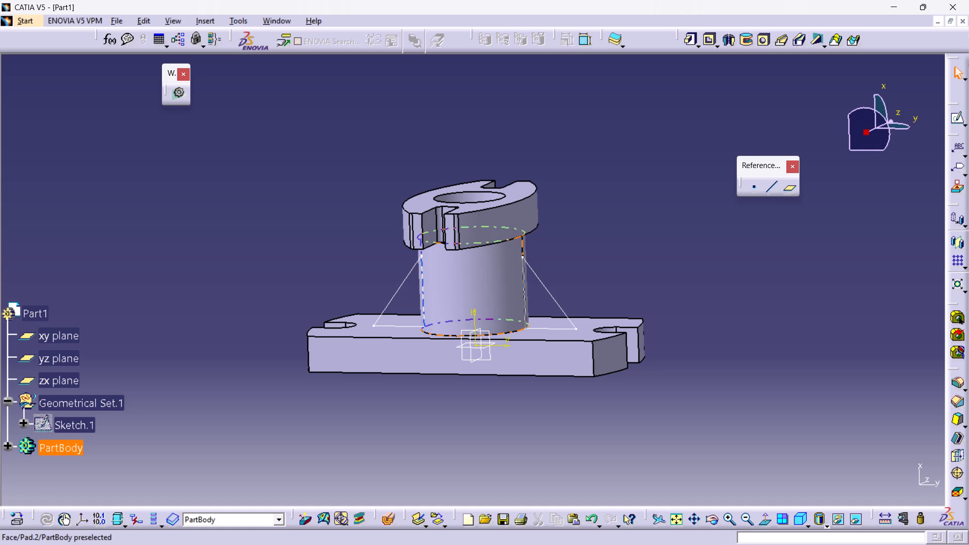
click(956, 117)
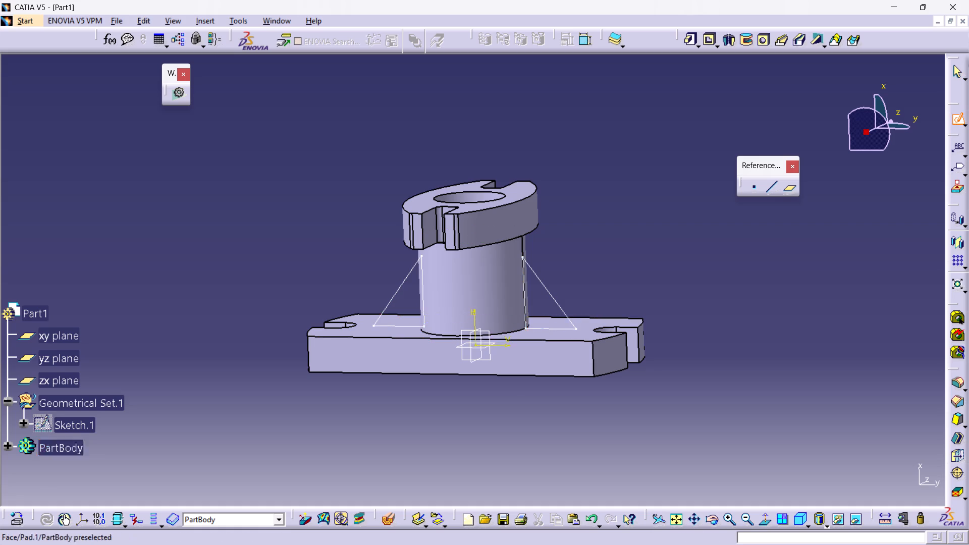
click(556, 301)
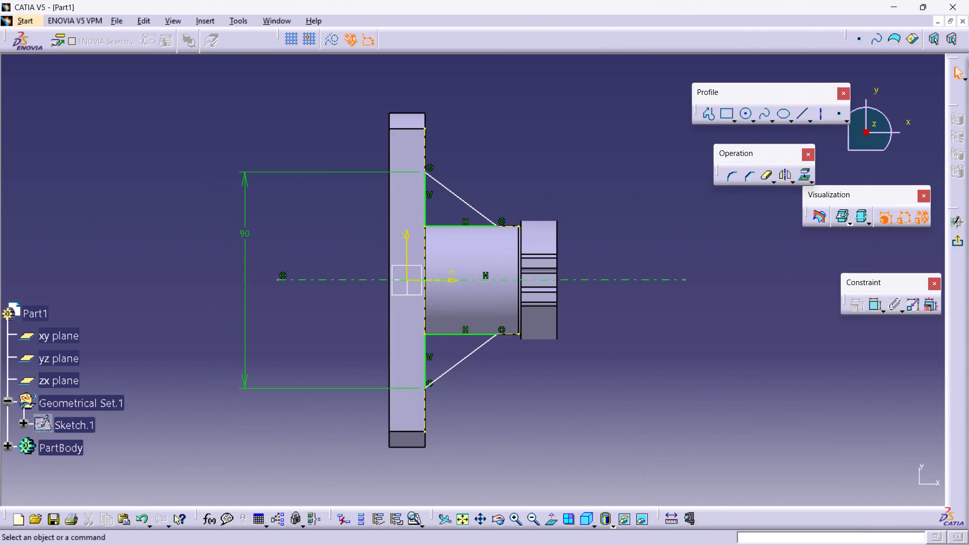
right_click(507, 332)
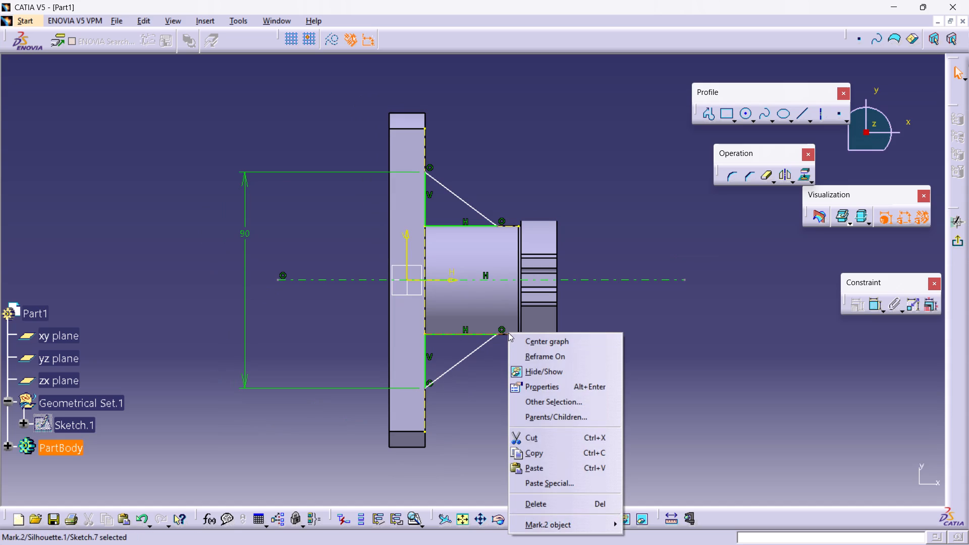
click(589, 500)
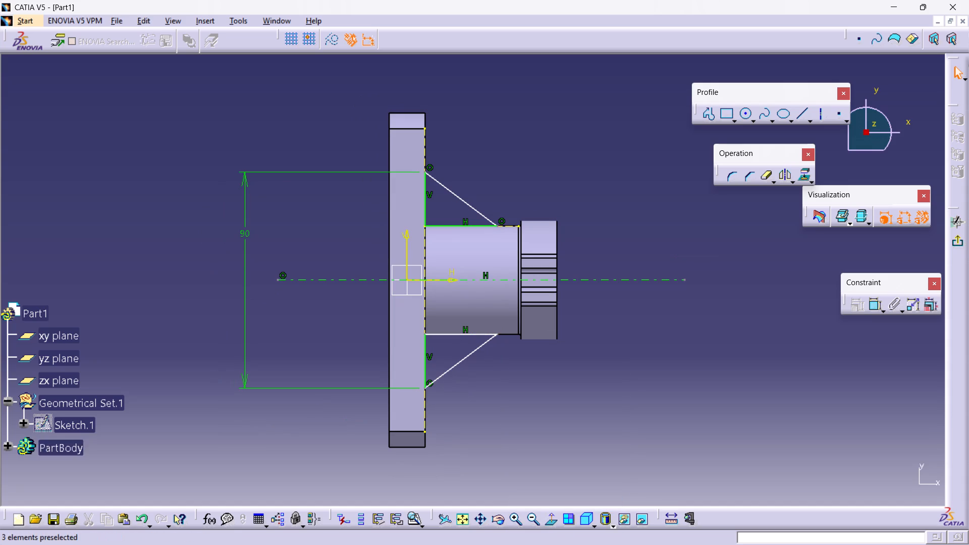
right_click(508, 227)
click(574, 400)
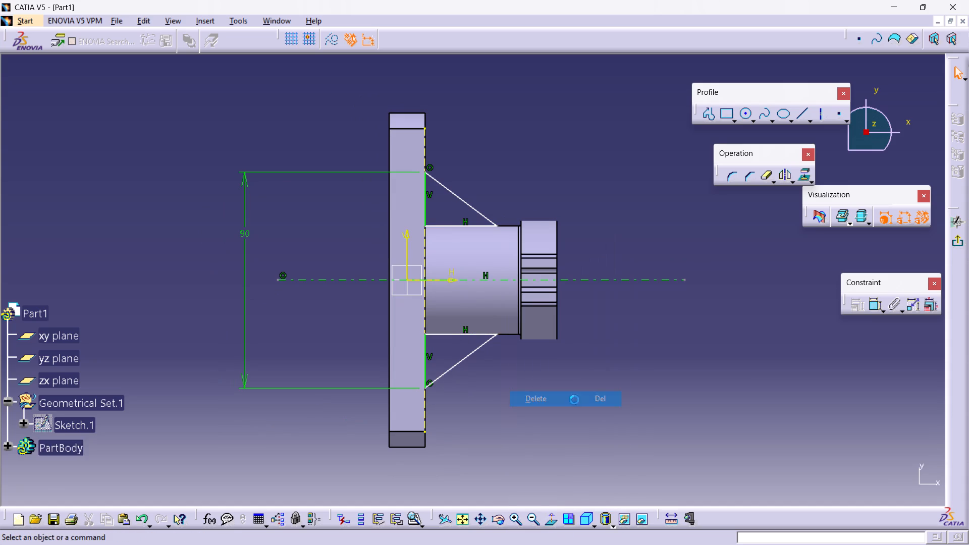
right_click(428, 252)
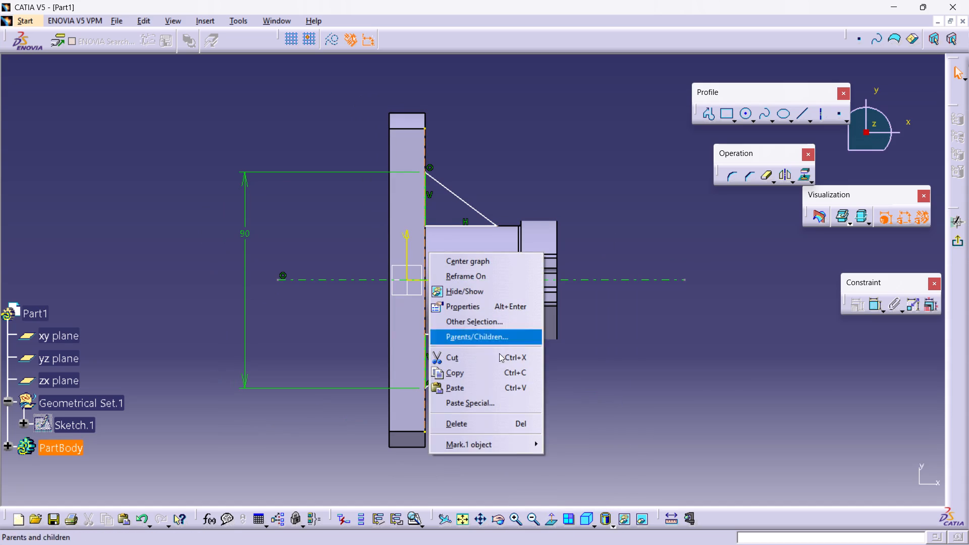
click(527, 428)
click(622, 412)
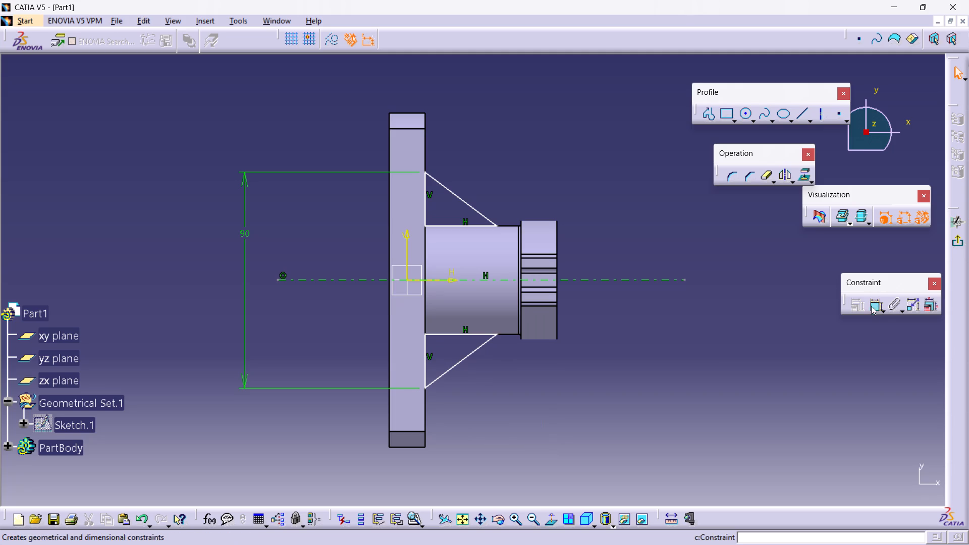
Dimension the lower rib triangle's horizontal edge along the cylinder.
double_click(874, 311)
click(476, 332)
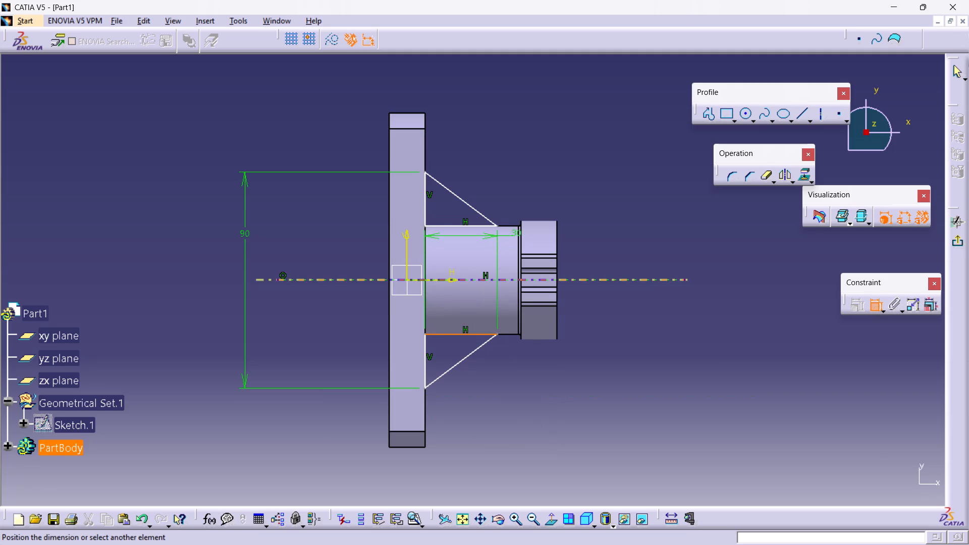
click(572, 362)
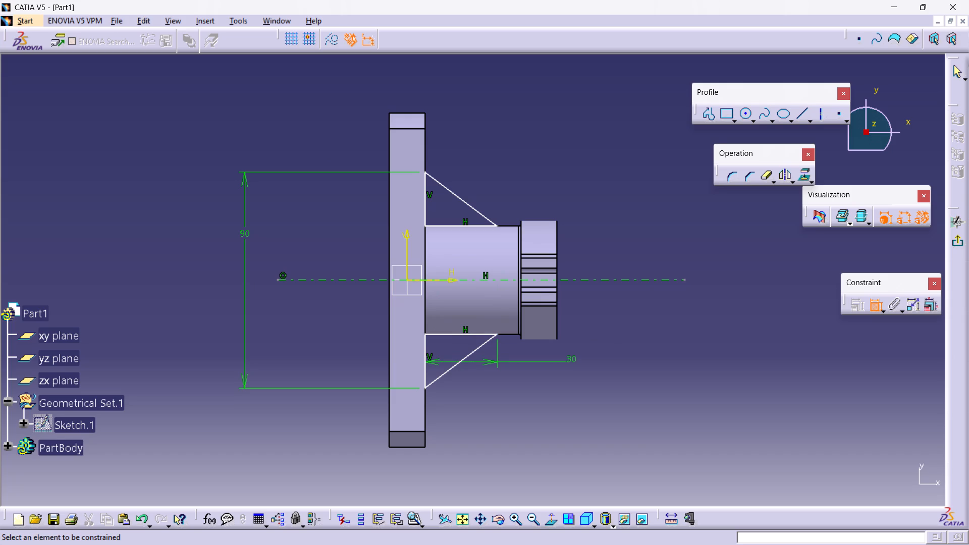
ctrl+middle_drag(538, 401, 499, 316)
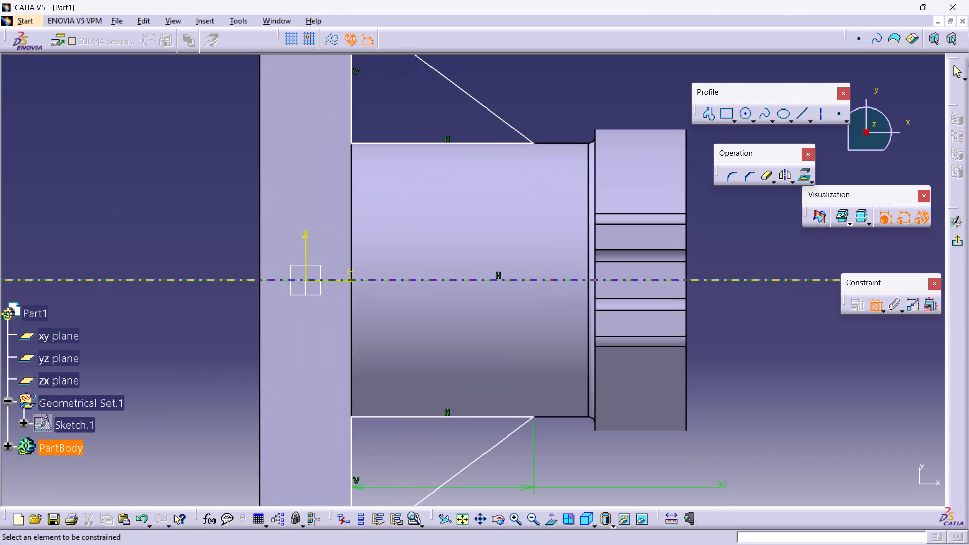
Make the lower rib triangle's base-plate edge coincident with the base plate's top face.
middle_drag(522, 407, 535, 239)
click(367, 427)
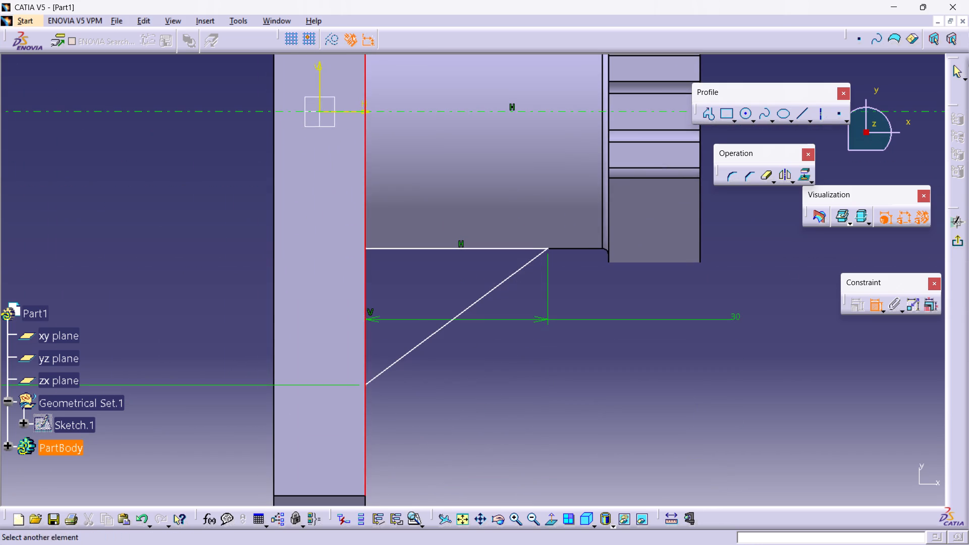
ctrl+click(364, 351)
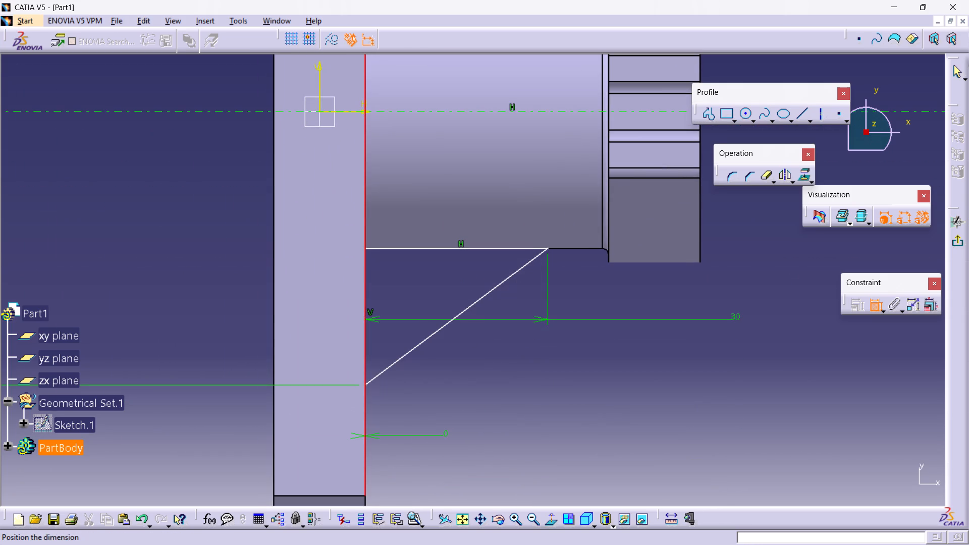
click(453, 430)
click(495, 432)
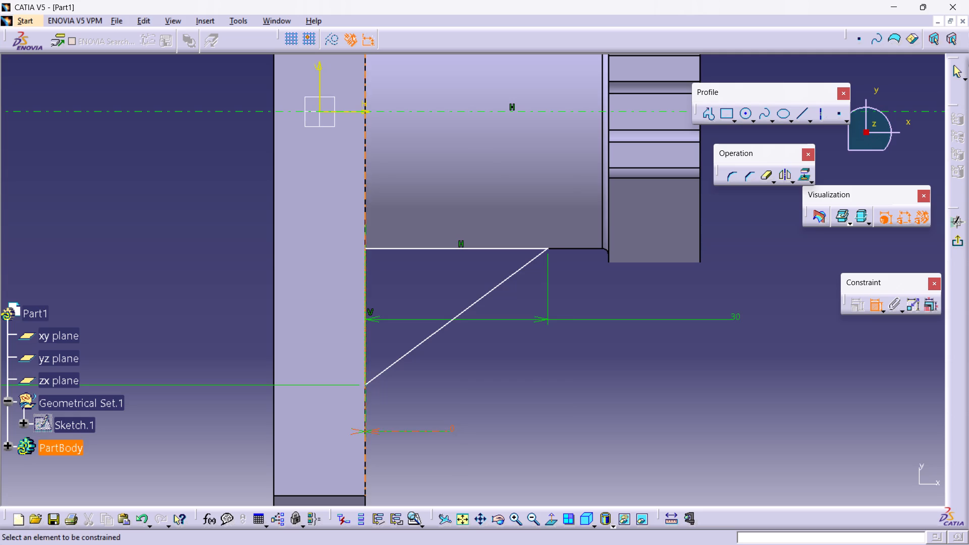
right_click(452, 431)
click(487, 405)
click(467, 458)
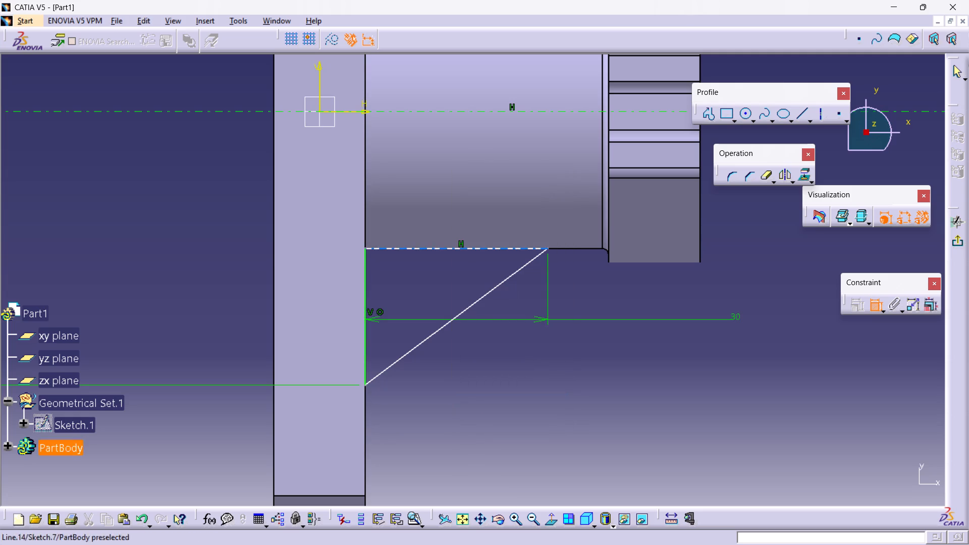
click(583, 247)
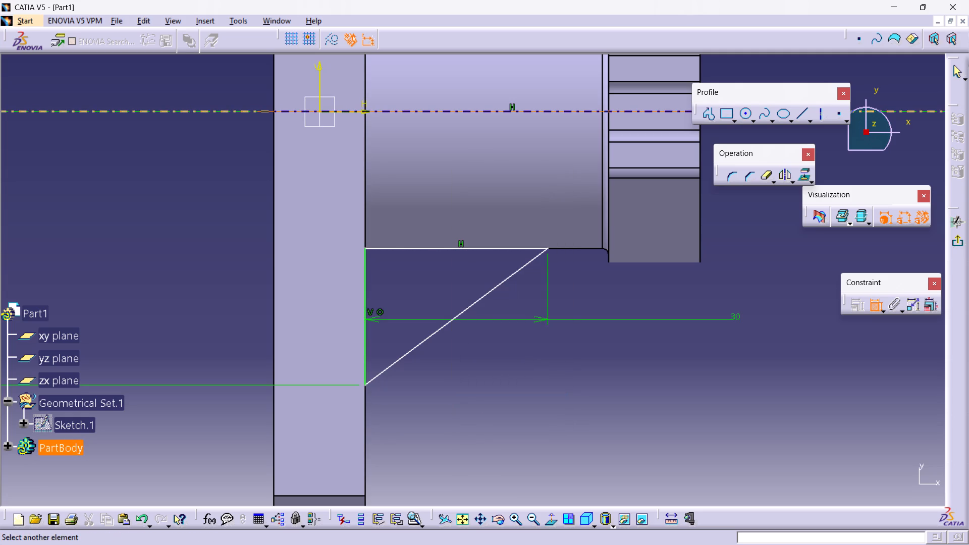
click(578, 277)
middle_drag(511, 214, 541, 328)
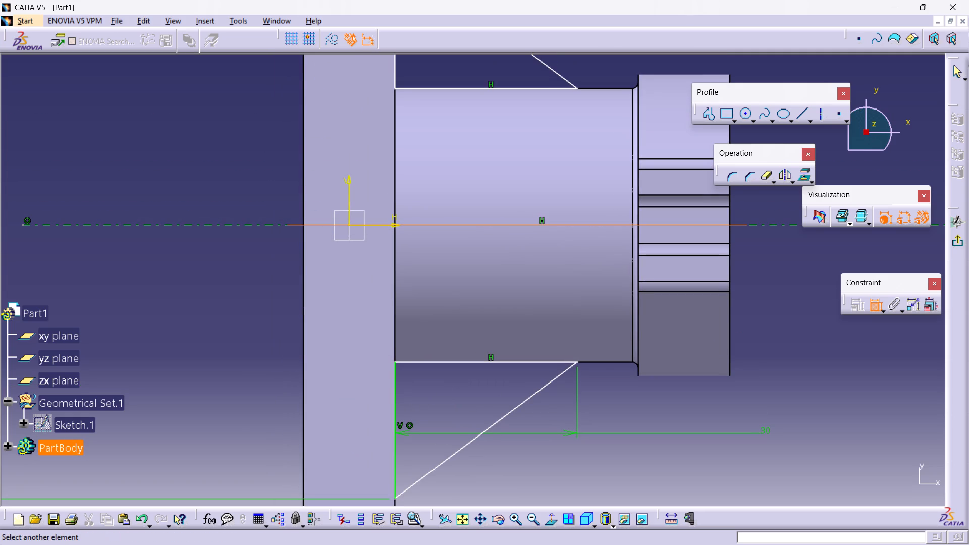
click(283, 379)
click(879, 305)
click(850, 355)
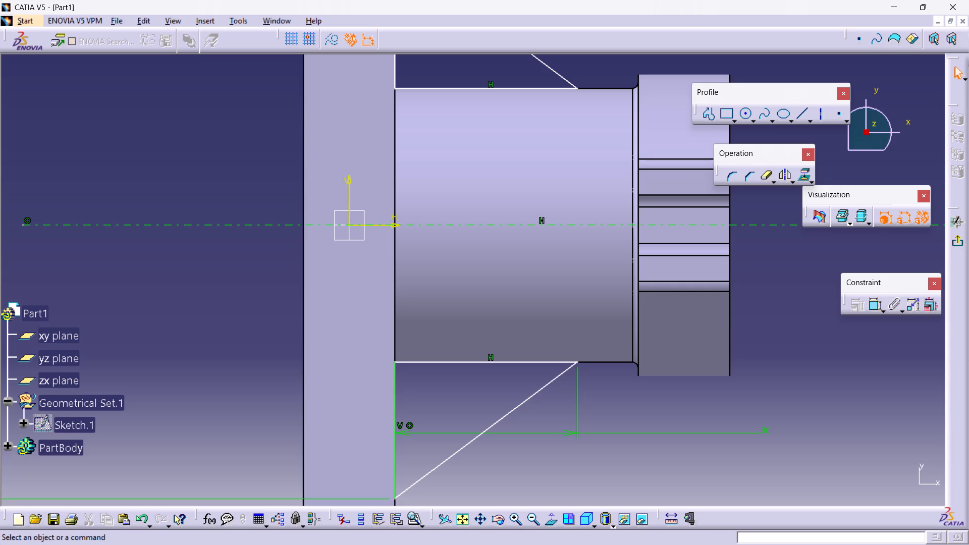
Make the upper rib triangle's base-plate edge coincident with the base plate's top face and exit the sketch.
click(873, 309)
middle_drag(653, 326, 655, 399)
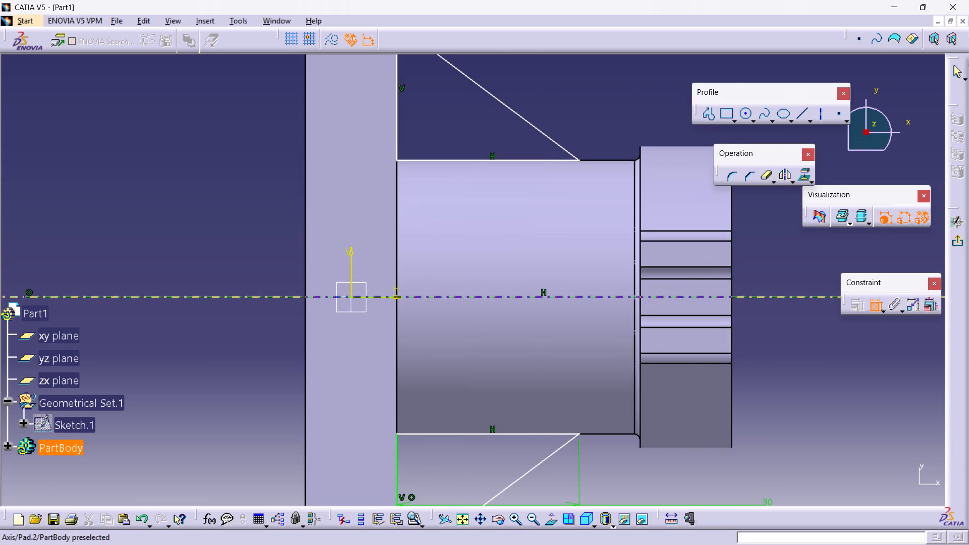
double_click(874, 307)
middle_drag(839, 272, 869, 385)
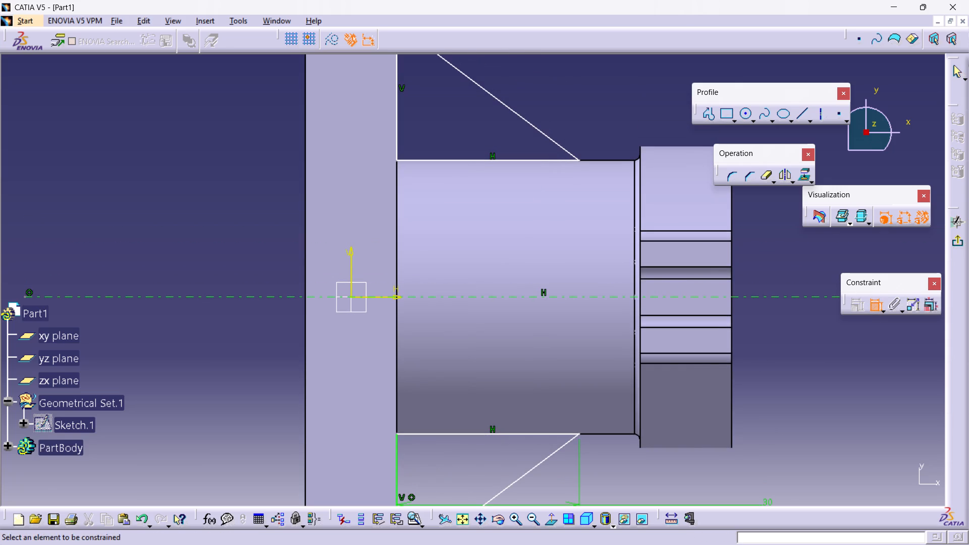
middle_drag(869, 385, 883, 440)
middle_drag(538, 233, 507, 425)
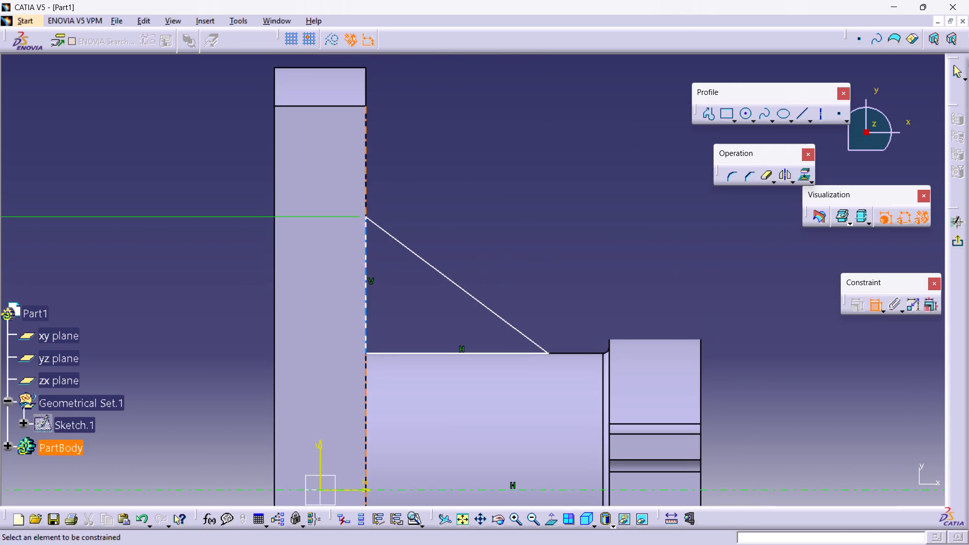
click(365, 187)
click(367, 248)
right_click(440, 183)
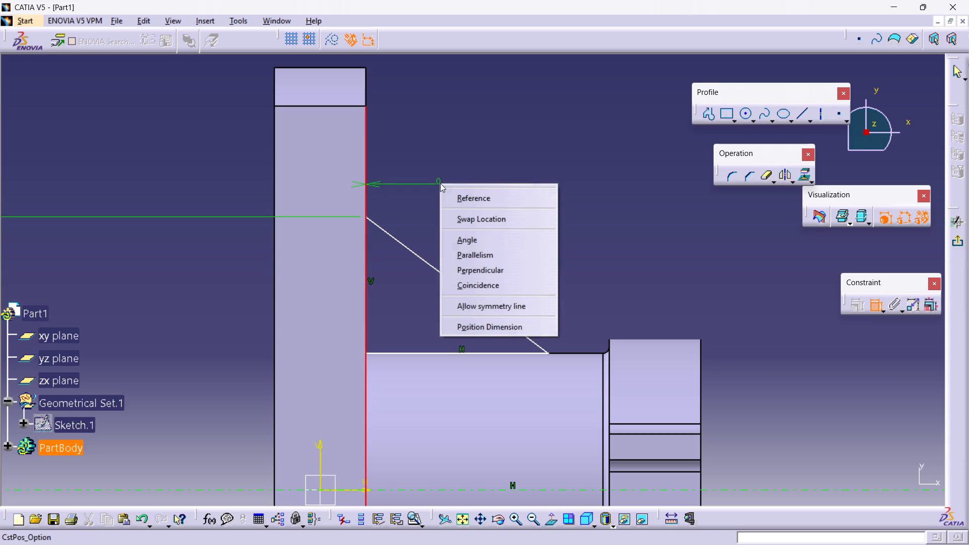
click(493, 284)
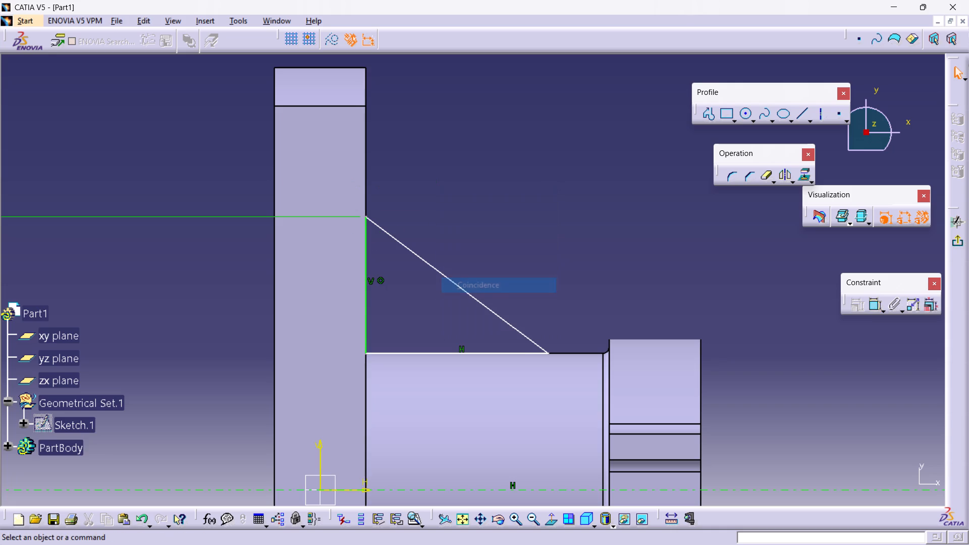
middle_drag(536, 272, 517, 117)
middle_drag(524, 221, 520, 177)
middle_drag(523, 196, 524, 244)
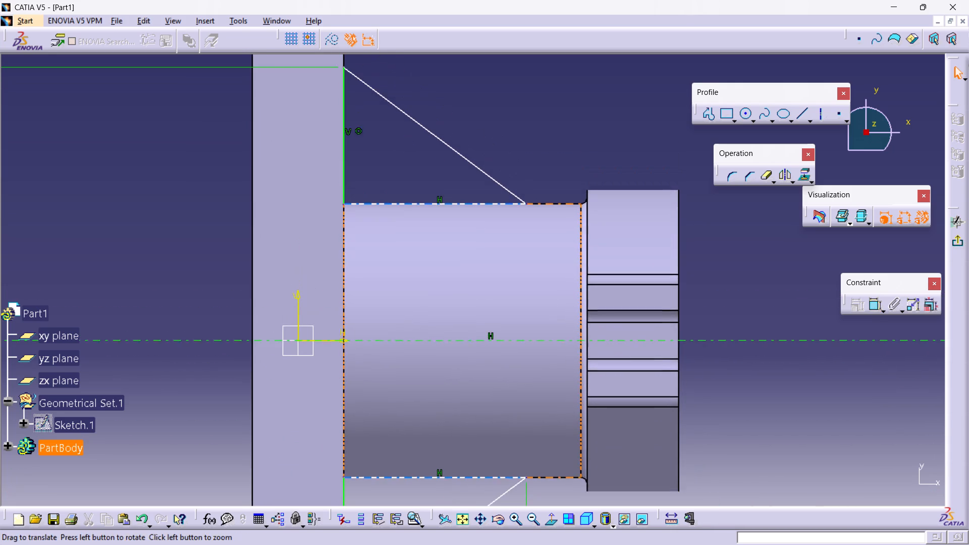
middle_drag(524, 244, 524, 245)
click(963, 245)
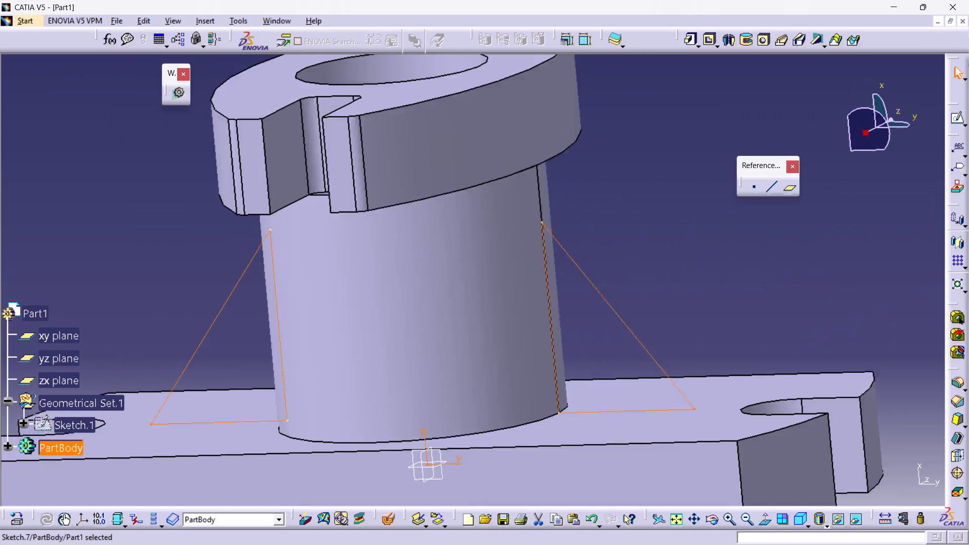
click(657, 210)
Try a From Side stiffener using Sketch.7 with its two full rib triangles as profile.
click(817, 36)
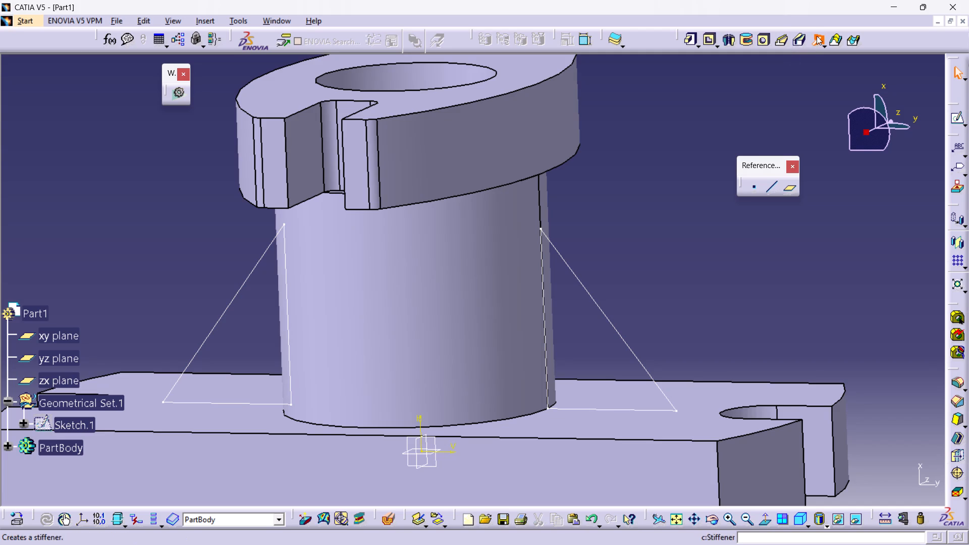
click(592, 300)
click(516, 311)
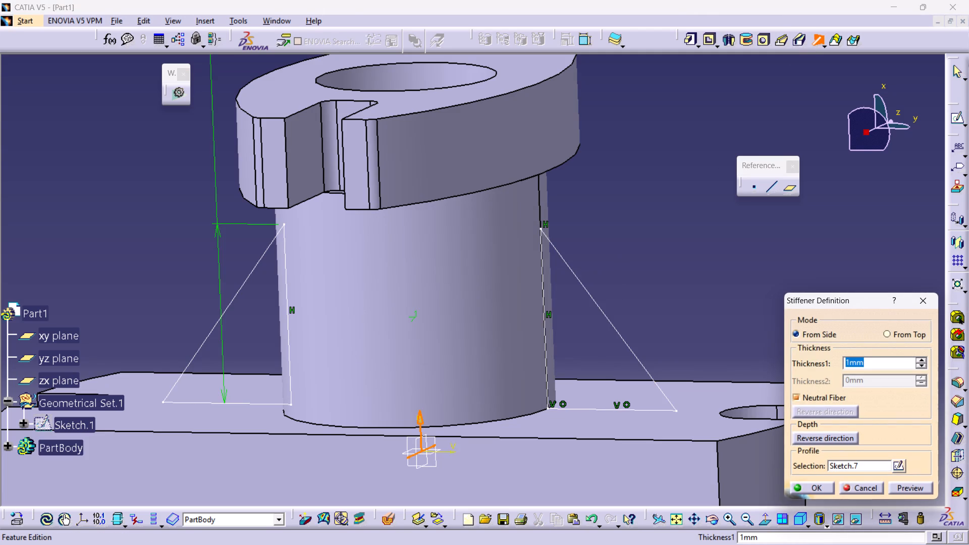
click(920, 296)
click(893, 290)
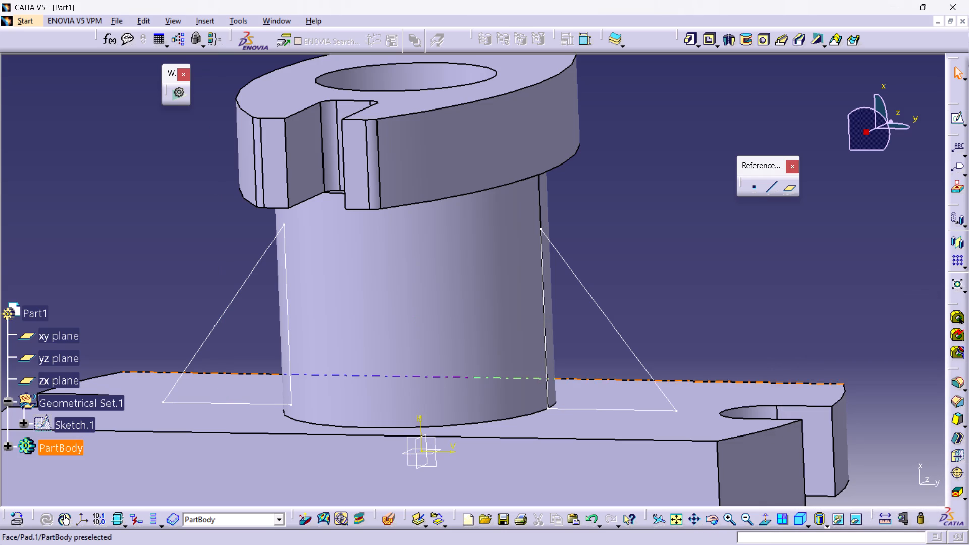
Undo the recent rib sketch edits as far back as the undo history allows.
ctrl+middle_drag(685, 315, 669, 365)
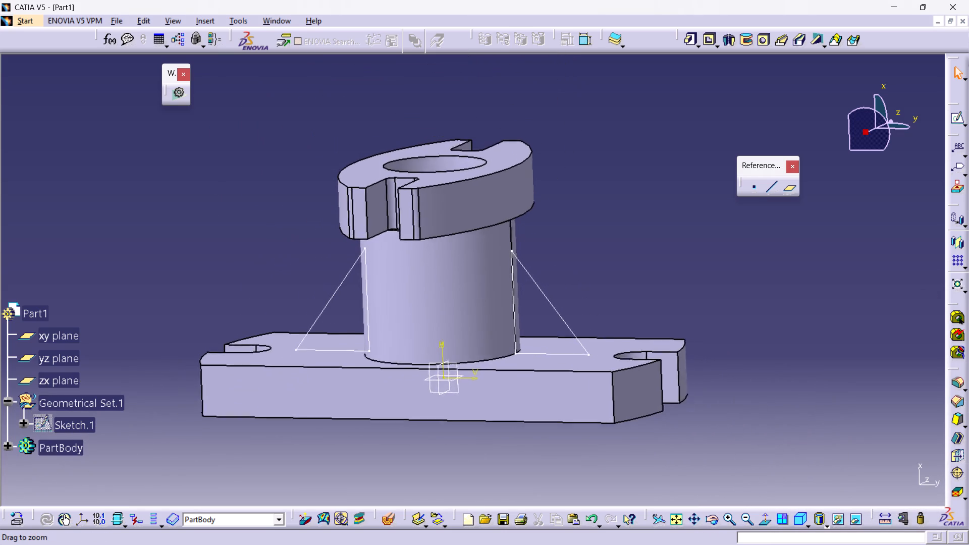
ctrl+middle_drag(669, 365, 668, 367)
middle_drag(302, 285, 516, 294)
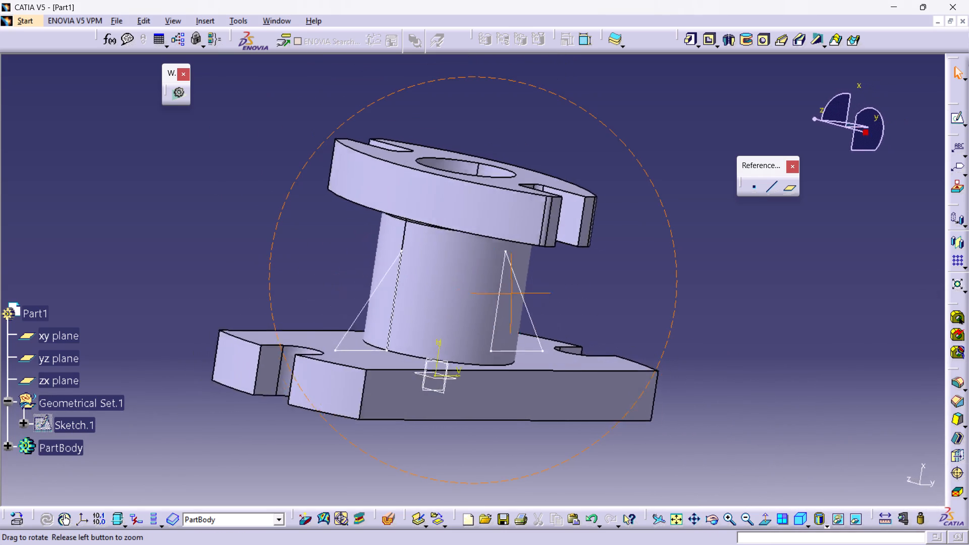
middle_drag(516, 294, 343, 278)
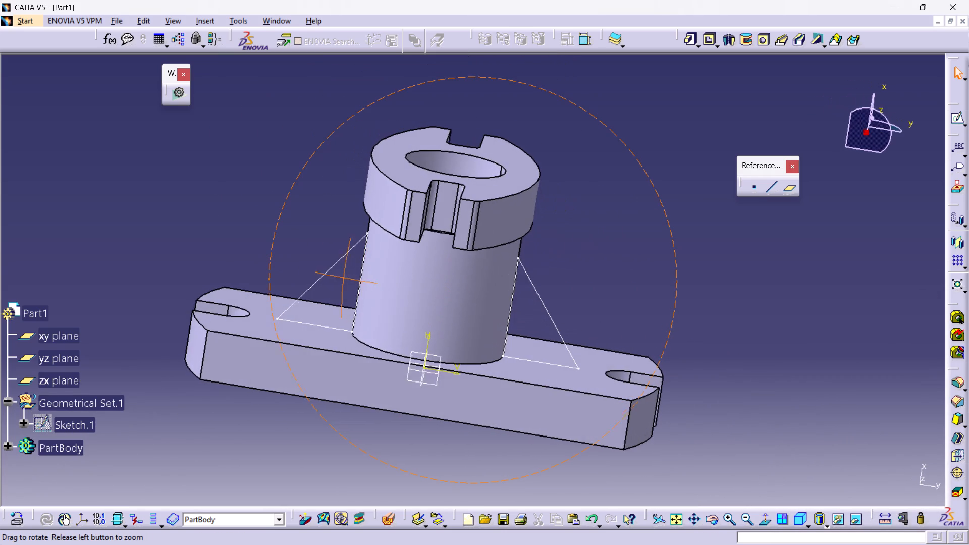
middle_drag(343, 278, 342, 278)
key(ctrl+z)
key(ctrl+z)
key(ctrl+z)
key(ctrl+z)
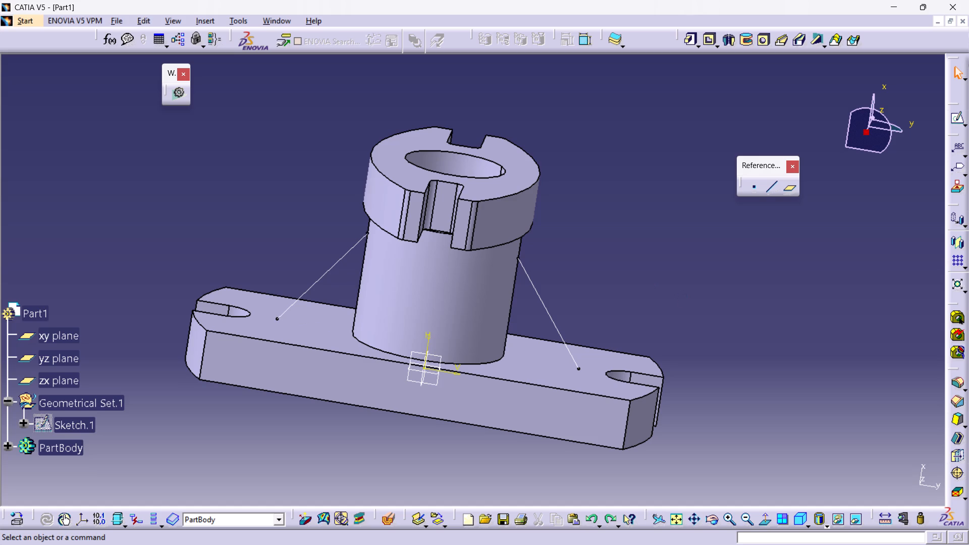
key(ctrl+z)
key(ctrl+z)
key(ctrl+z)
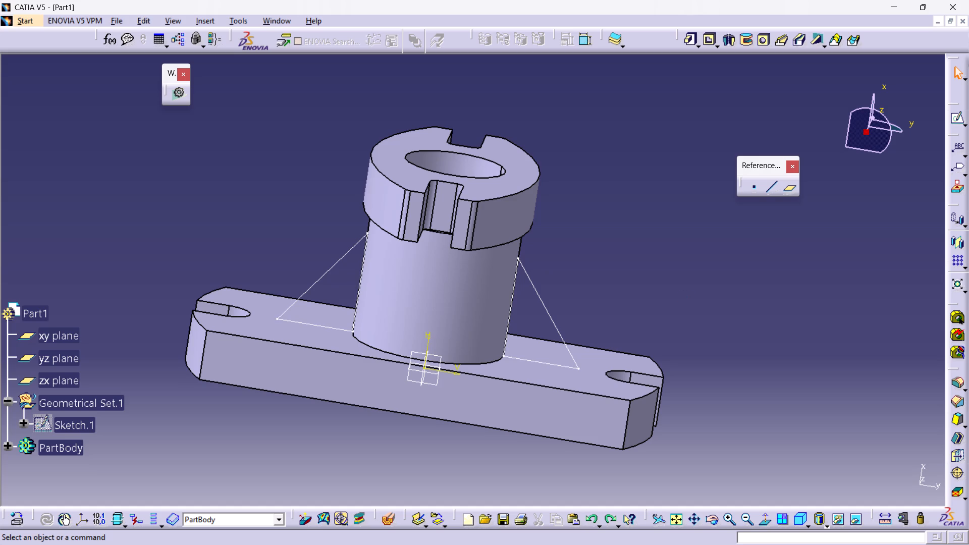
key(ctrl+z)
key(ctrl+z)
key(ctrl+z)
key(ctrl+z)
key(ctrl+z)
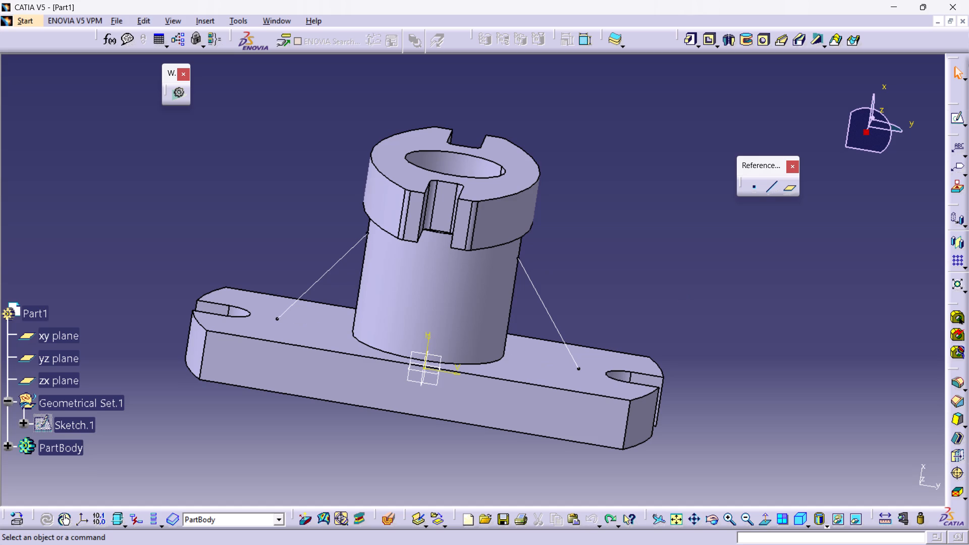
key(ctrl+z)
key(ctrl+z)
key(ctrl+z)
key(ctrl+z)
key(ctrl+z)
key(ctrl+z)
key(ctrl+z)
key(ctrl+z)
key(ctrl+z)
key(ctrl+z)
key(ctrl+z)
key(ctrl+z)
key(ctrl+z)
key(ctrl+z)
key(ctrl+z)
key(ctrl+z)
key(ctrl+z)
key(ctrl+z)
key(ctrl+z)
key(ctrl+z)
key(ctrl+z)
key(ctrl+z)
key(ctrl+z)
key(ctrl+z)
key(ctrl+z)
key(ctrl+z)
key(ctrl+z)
Delete Sketch.7 with the two slanted rib lines between the cylinder and the base plate.
right_click(547, 308)
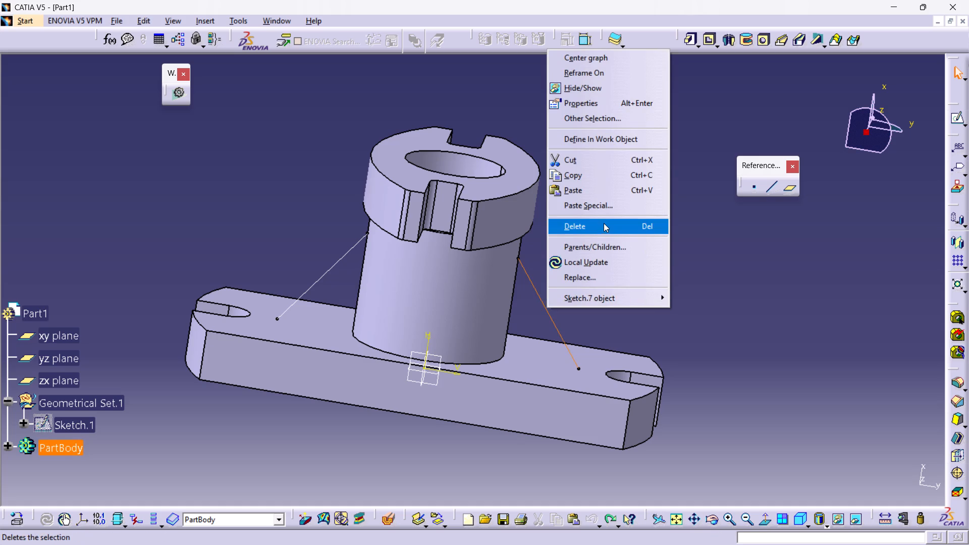
click(604, 223)
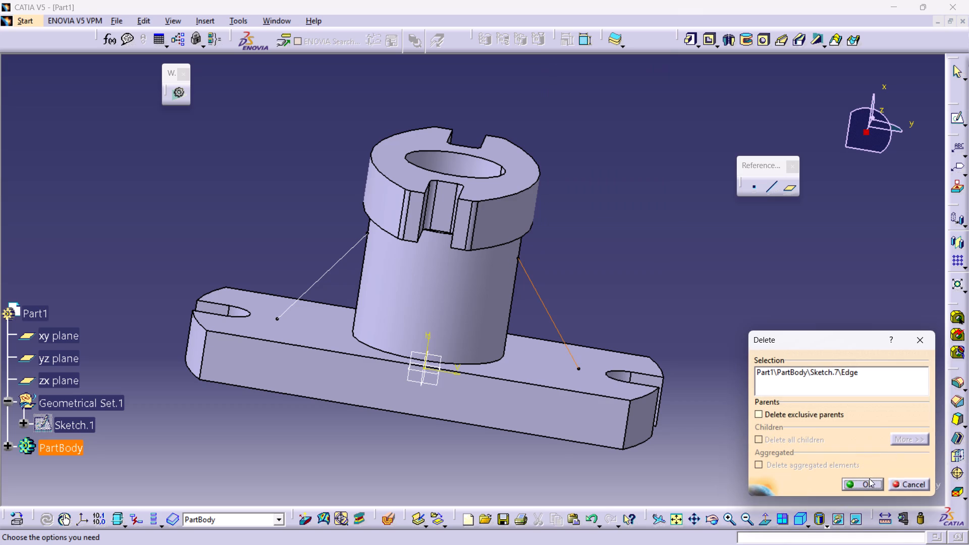
click(868, 484)
click(704, 292)
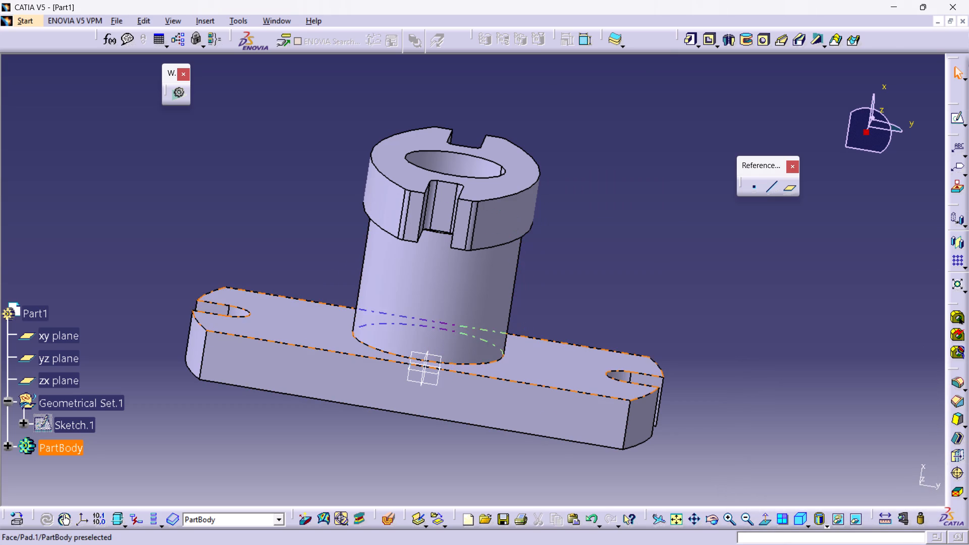
Open a new sketch on the xy plane.
click(441, 360)
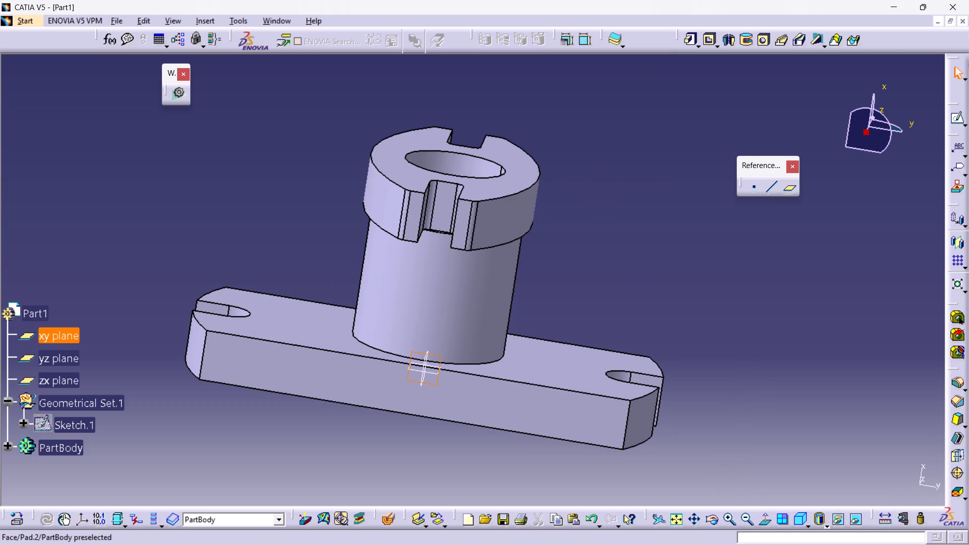
click(955, 117)
middle_drag(522, 212, 522, 201)
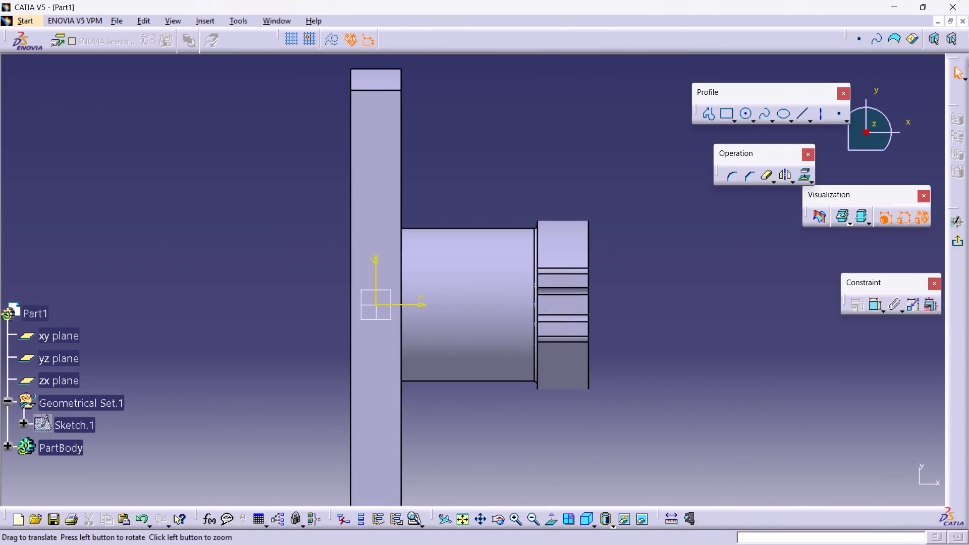
Draw a slanted line about 40 mm long from the base plate's inner face to the cylinder's upper outline.
middle_drag(522, 201, 523, 191)
click(805, 115)
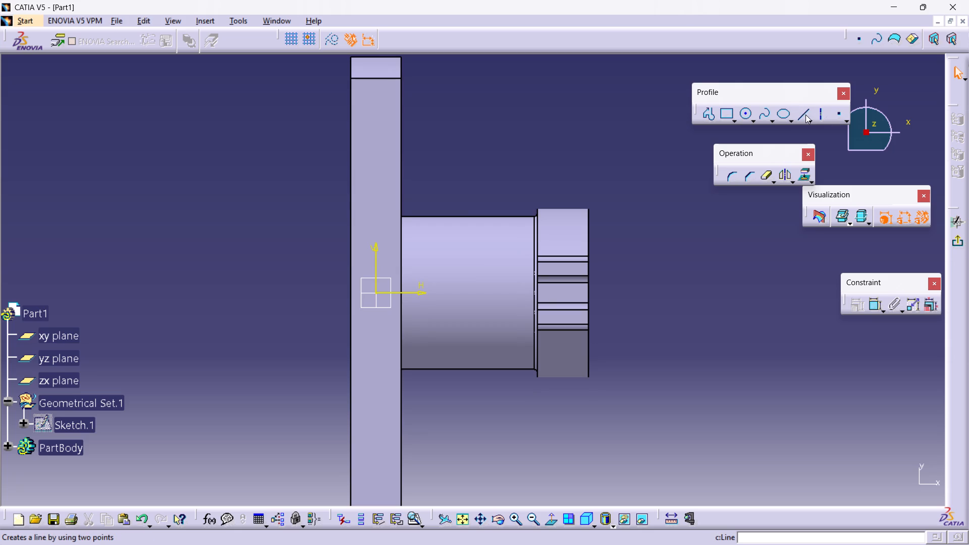
click(401, 111)
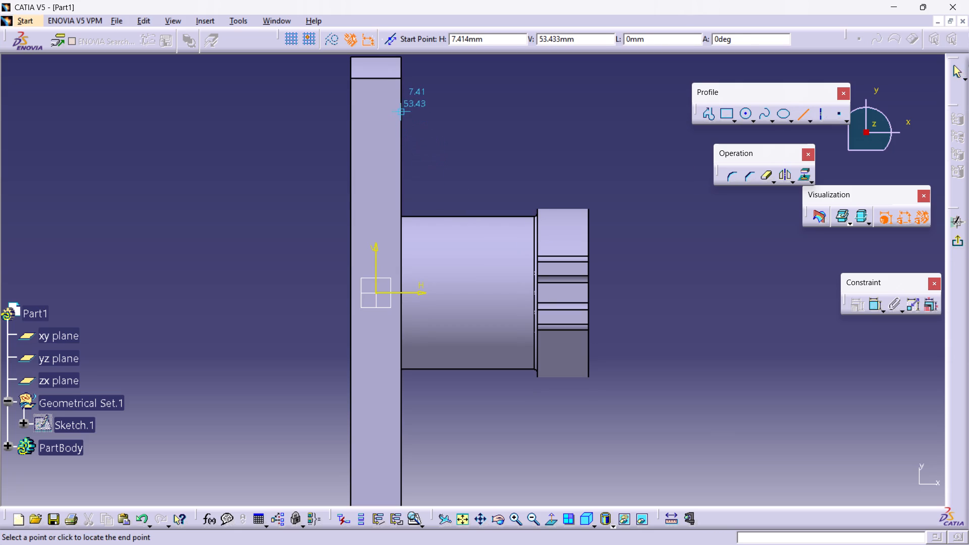
click(493, 217)
click(533, 168)
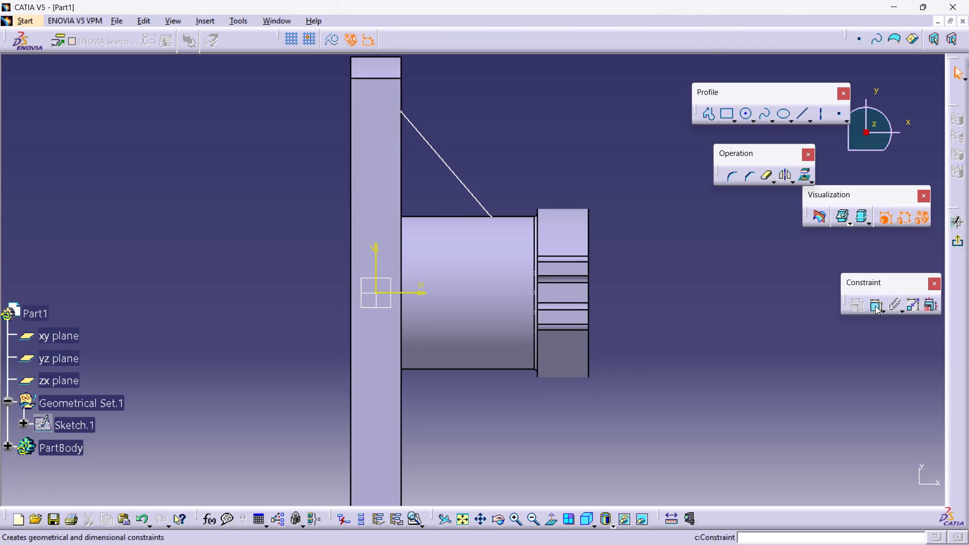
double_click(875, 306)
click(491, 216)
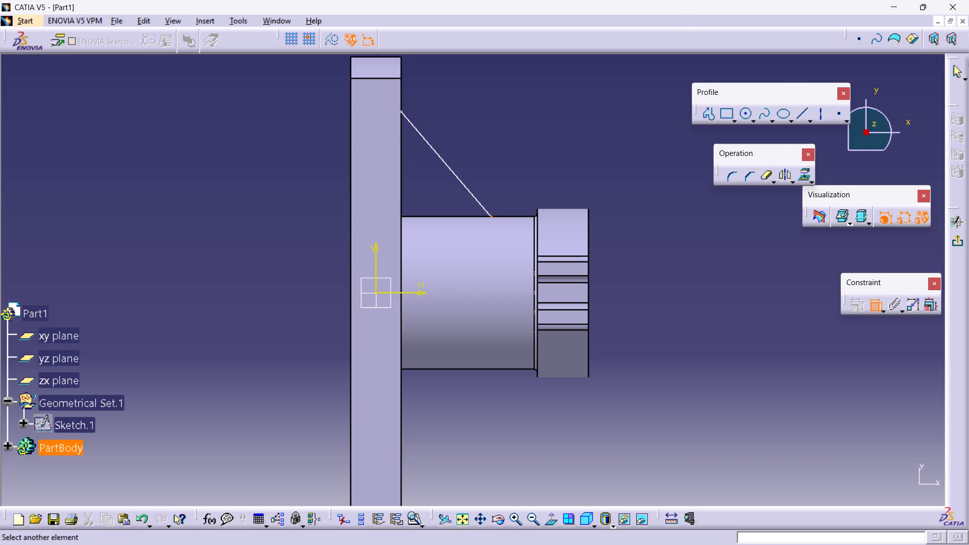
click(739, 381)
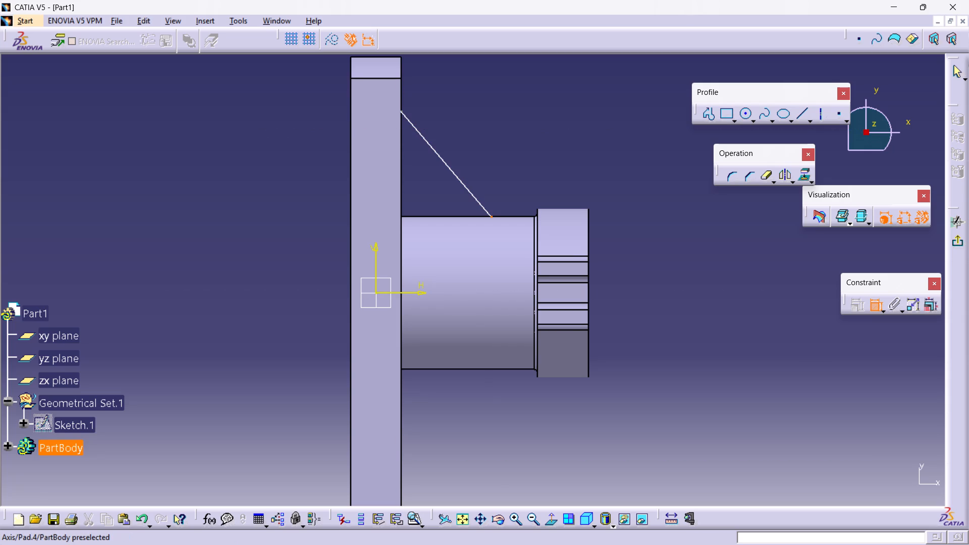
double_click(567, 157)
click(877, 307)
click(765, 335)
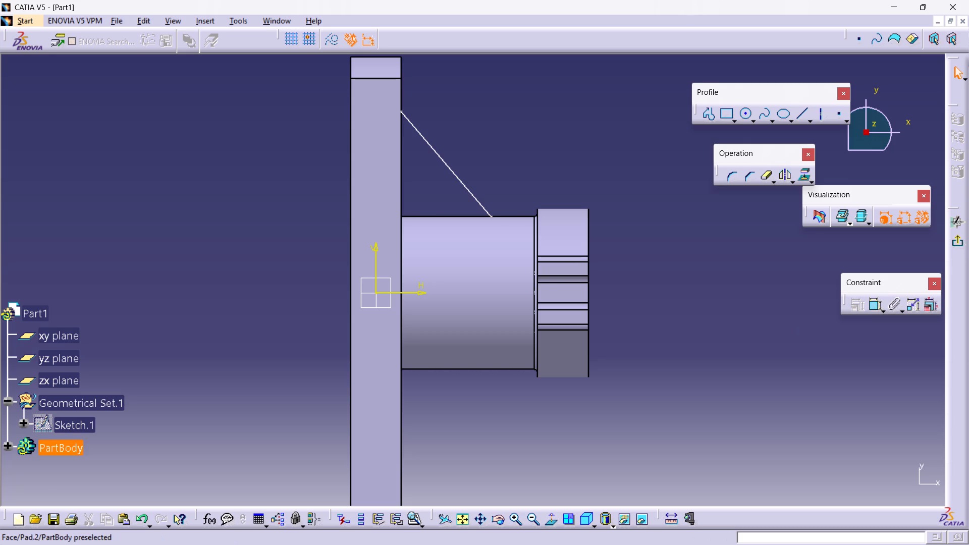
Project the cylinder's silhouette edges into the sketch and convert them to construction geometry.
click(472, 220)
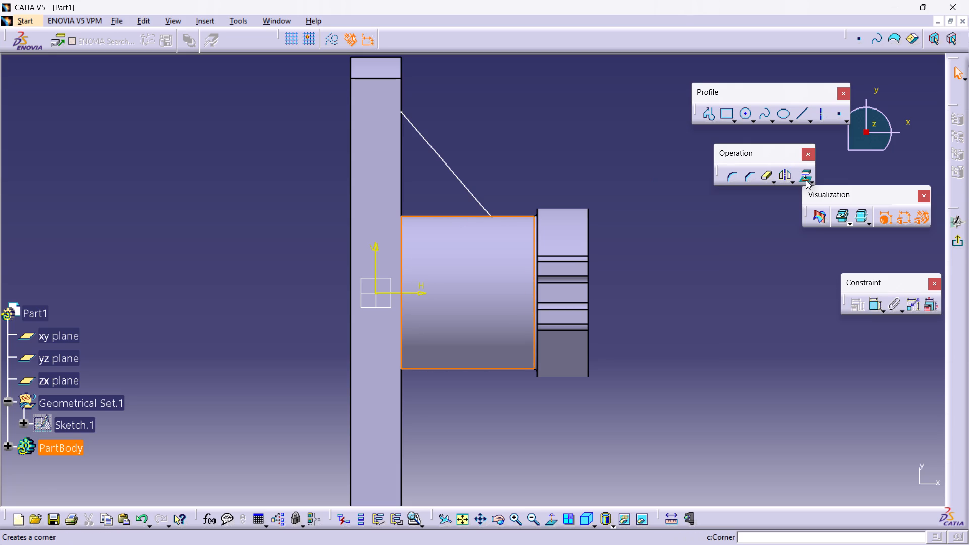
click(809, 178)
click(865, 188)
click(742, 303)
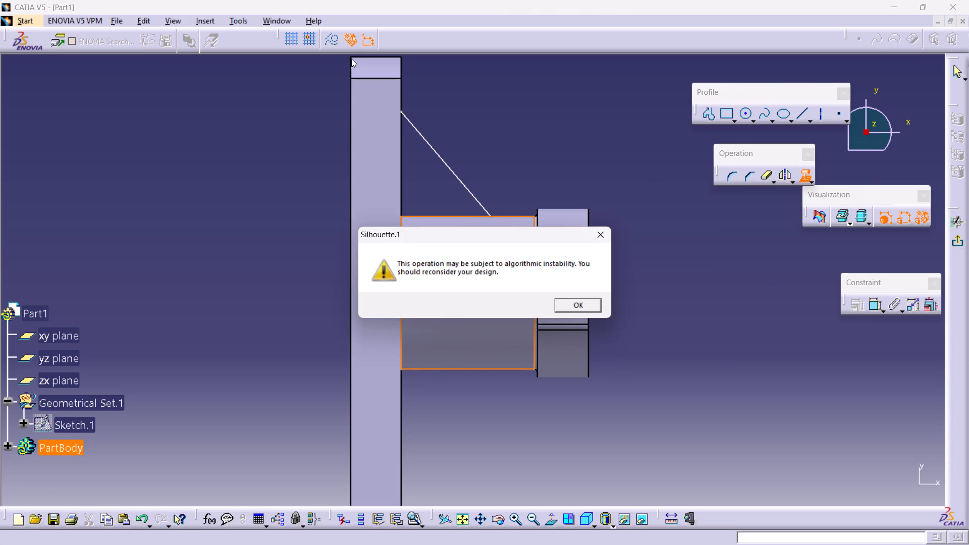
click(333, 41)
click(580, 303)
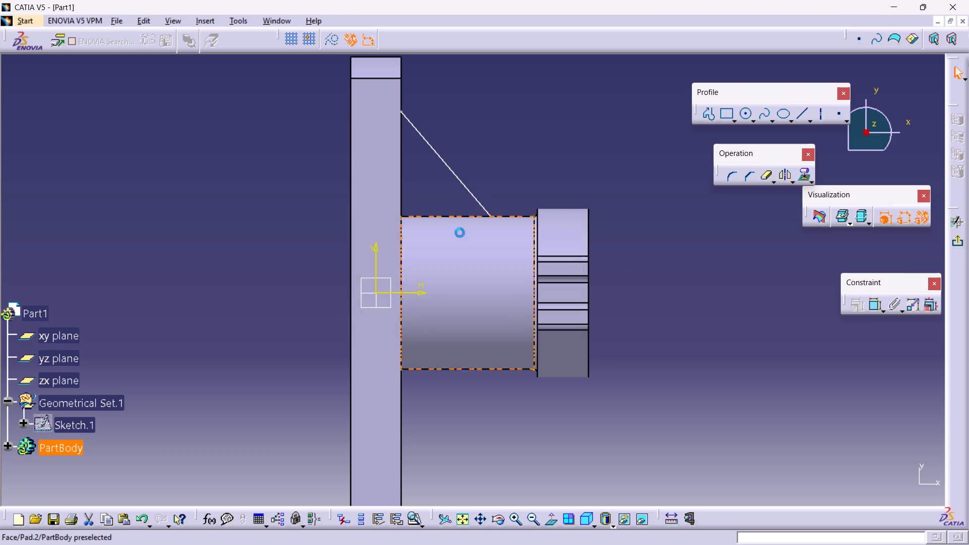
click(332, 43)
click(591, 128)
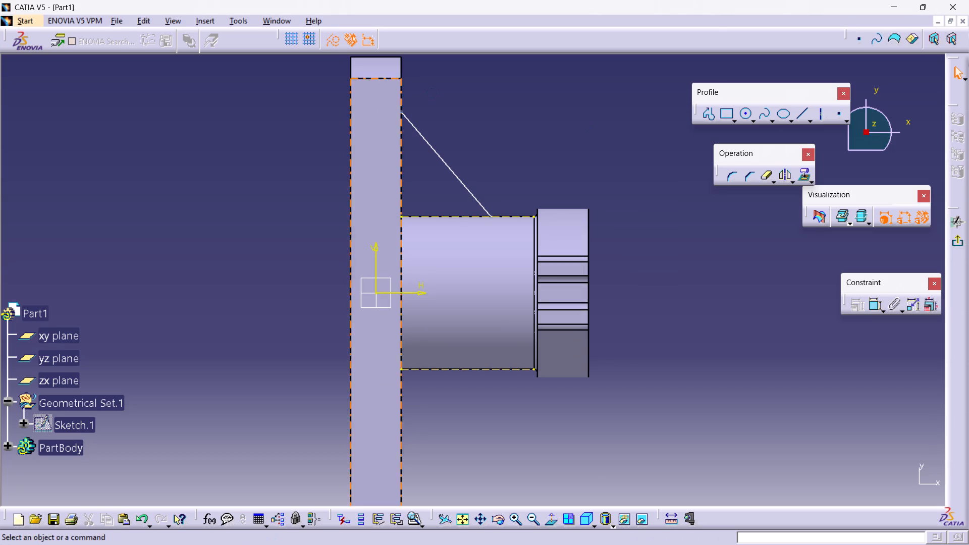
click(336, 42)
click(540, 122)
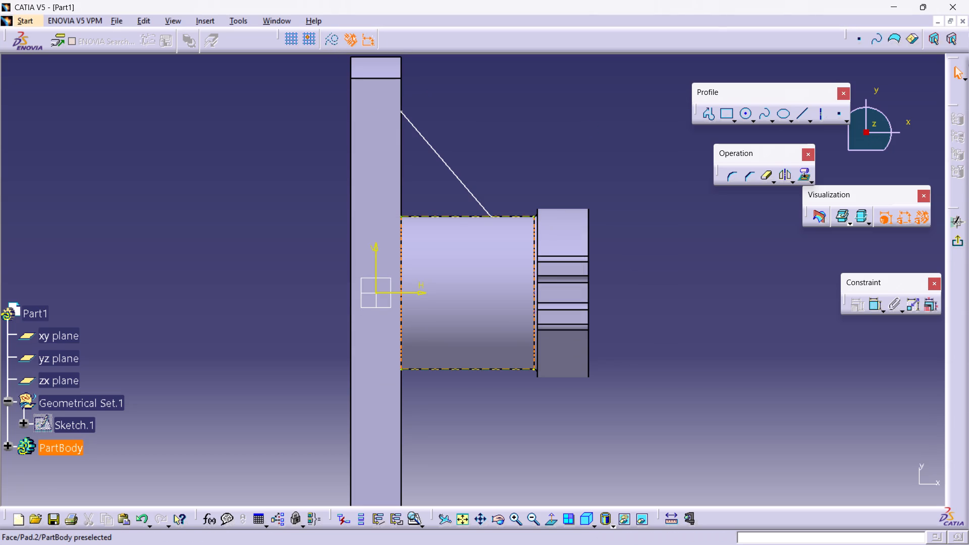
Constrain the slanted line's lower endpoint coincident with the projected upper silhouette edge of the cylinder.
click(494, 218)
ctrl+click(506, 216)
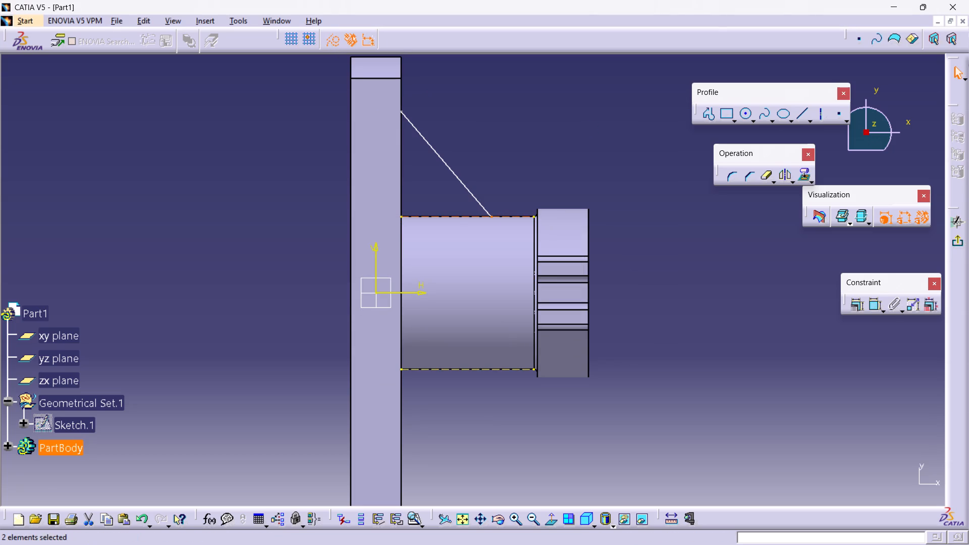
click(853, 306)
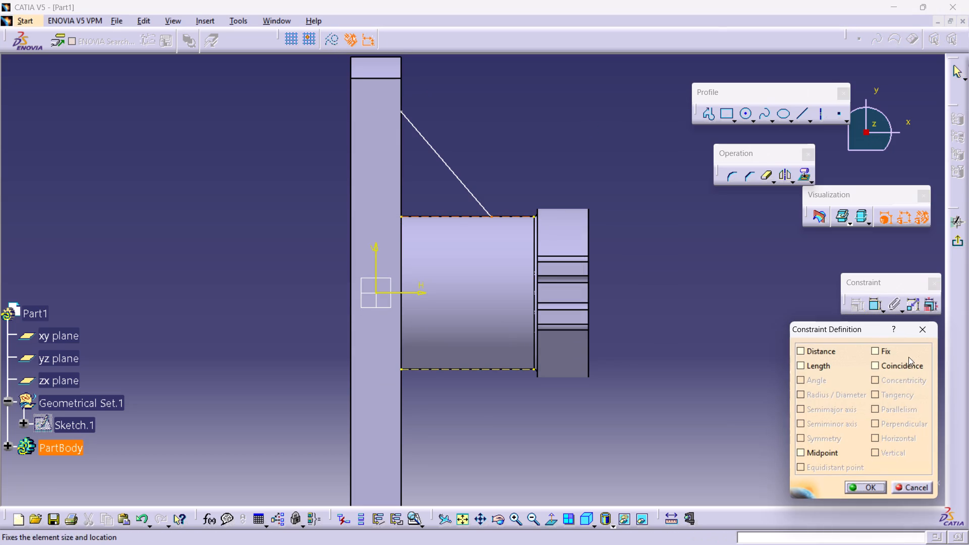
click(900, 366)
click(864, 485)
click(767, 426)
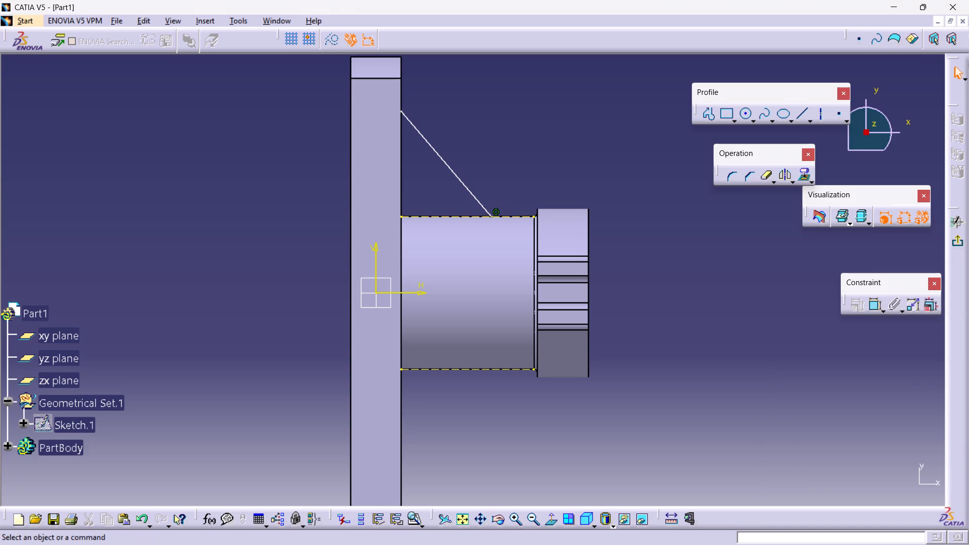
Constrain the slanted line's upper endpoint coincident with the base plate's inner face edge.
click(400, 165)
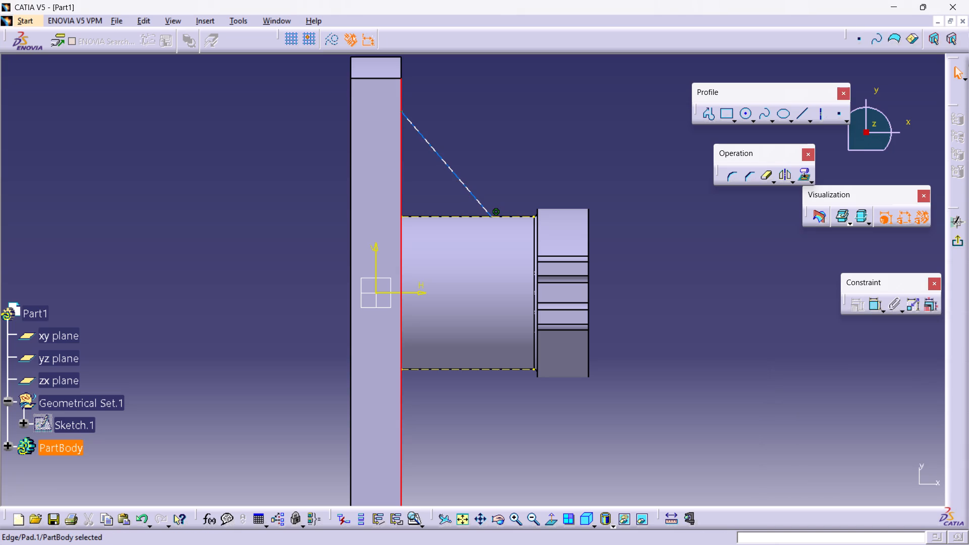
click(871, 302)
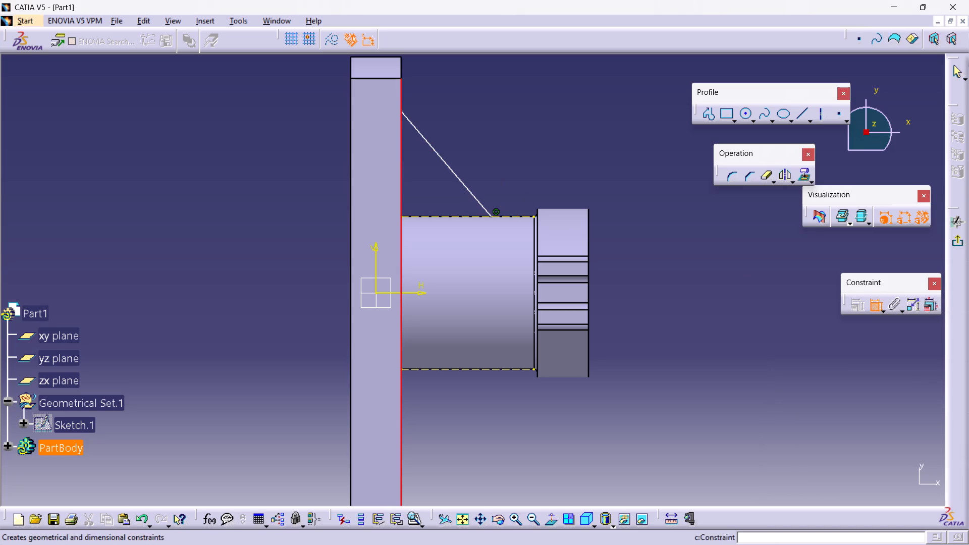
click(401, 112)
right_click(453, 132)
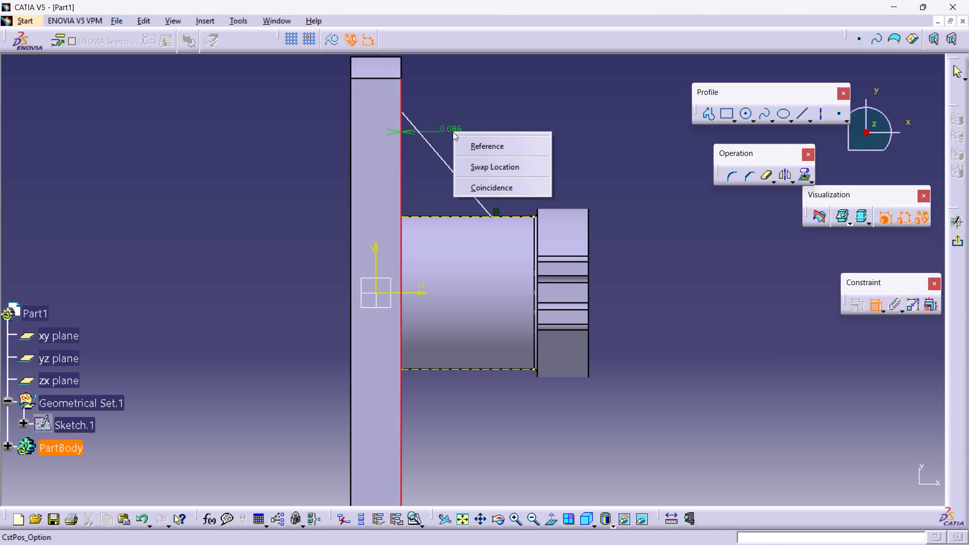
click(488, 182)
click(526, 172)
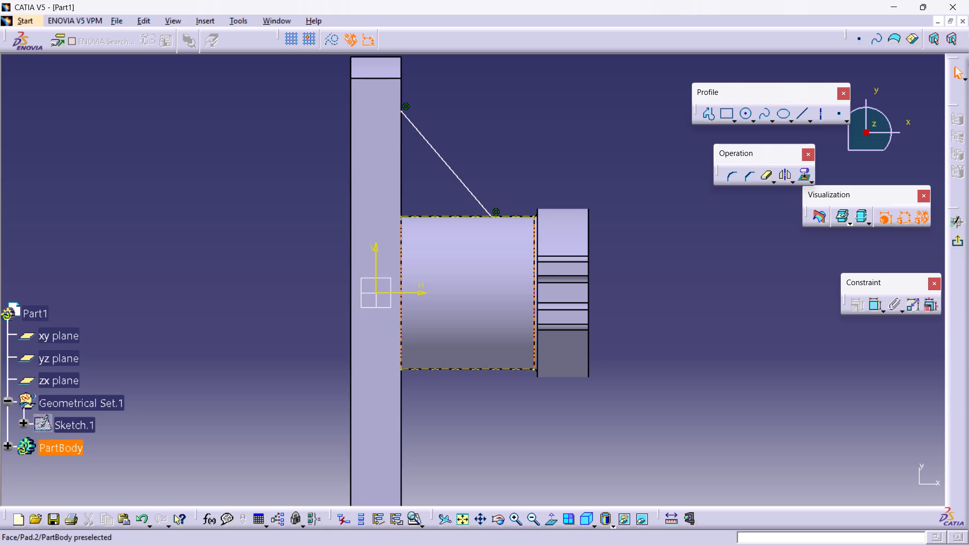
Dimension the horizontal distance from the base plate's inner face to the slanted line's lower endpoint.
double_click(875, 309)
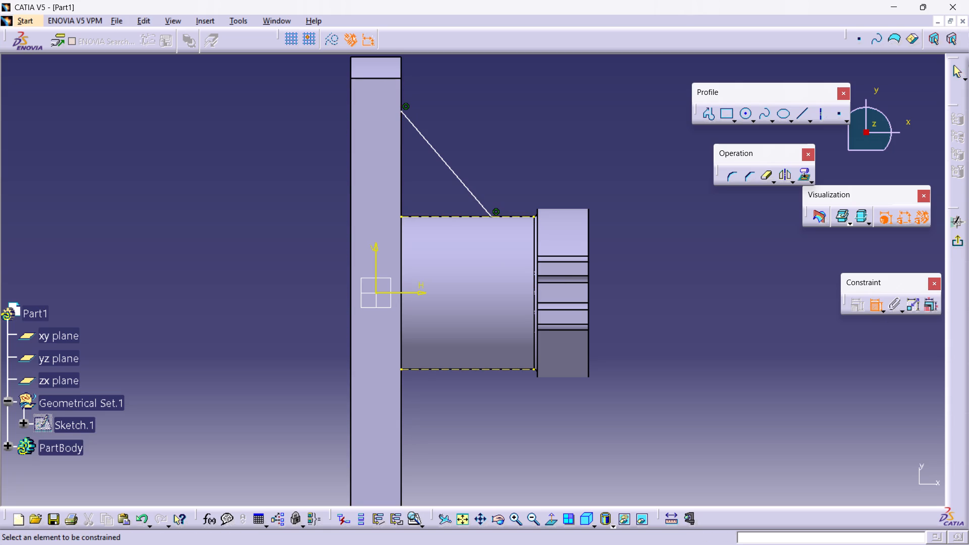
click(400, 204)
click(490, 217)
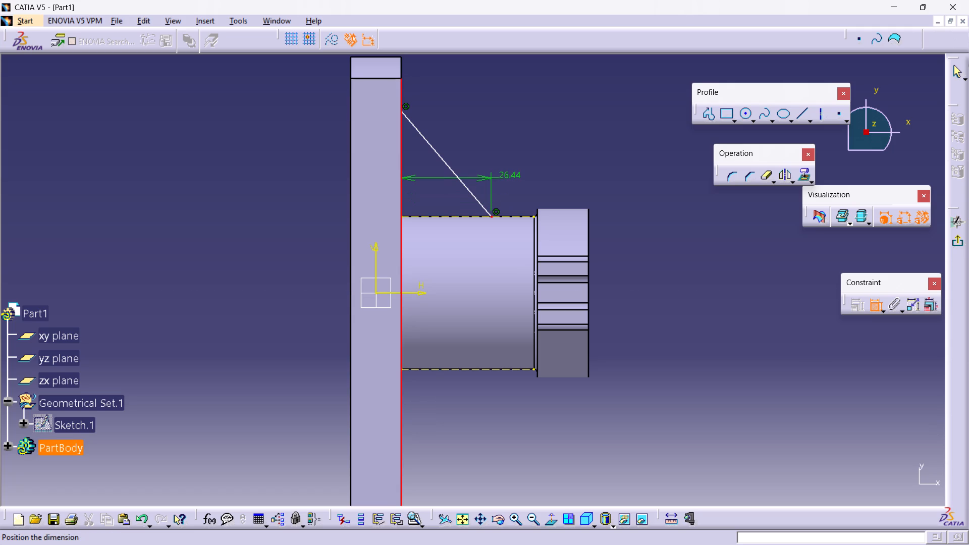
click(510, 177)
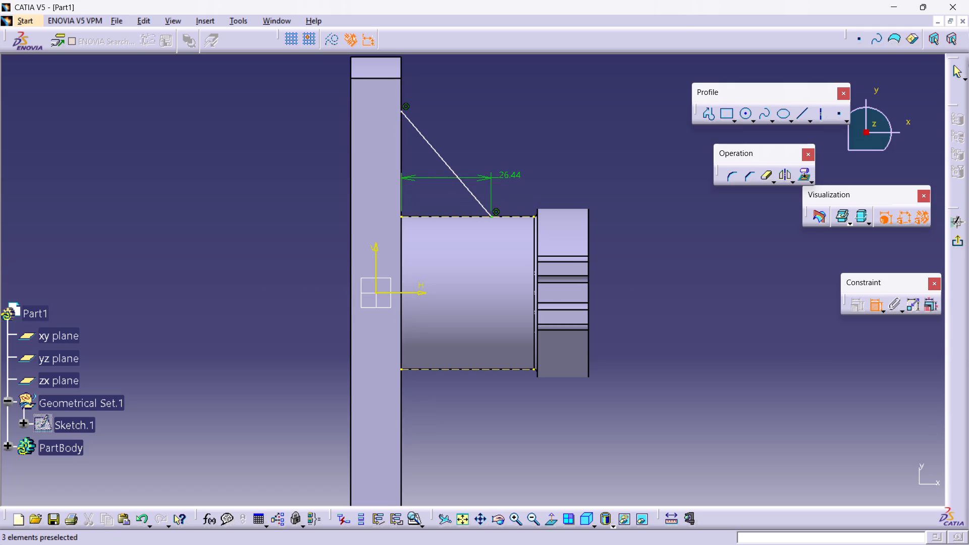
Dimension the slanted line's upper endpoint from the horizontal axis and set the distance to 45 mm.
click(403, 112)
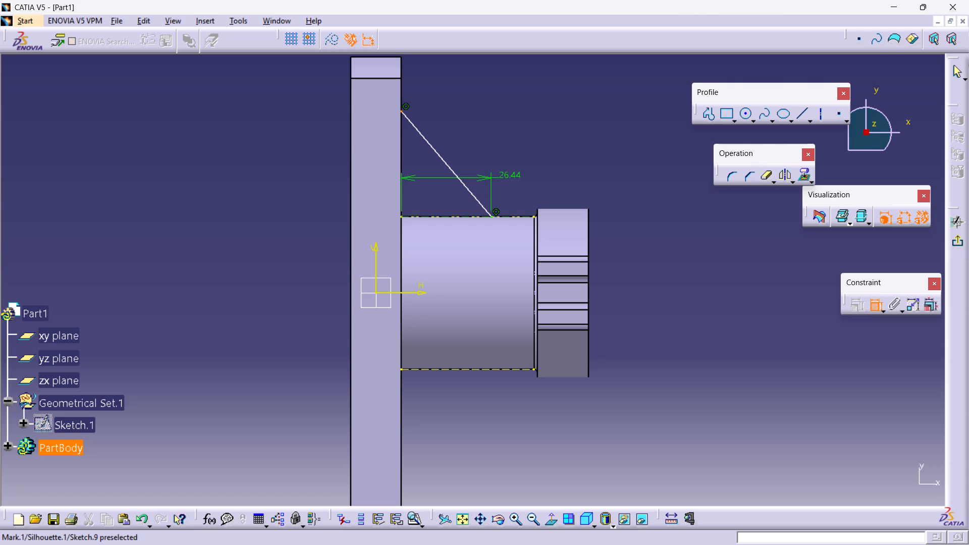
click(400, 291)
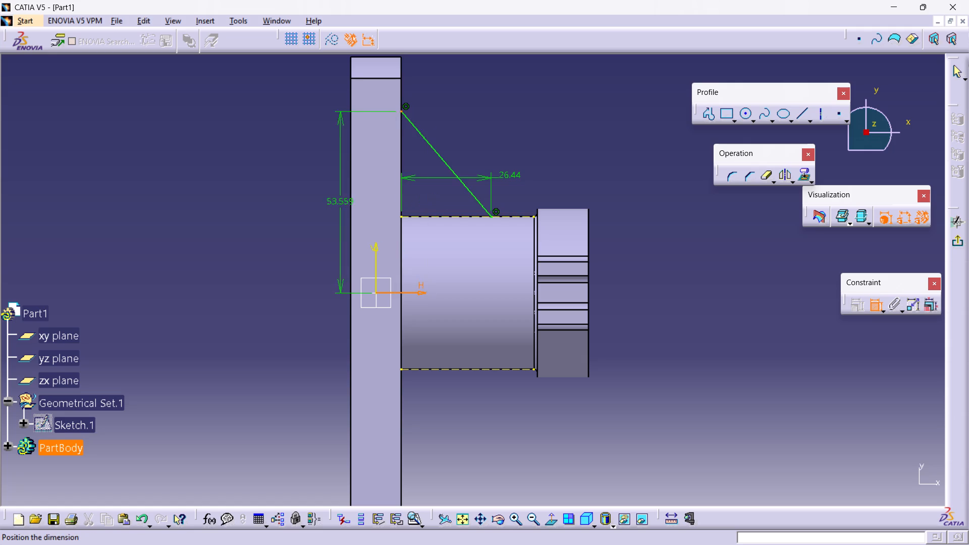
click(300, 193)
double_click(313, 189)
text(45)
key(Return)
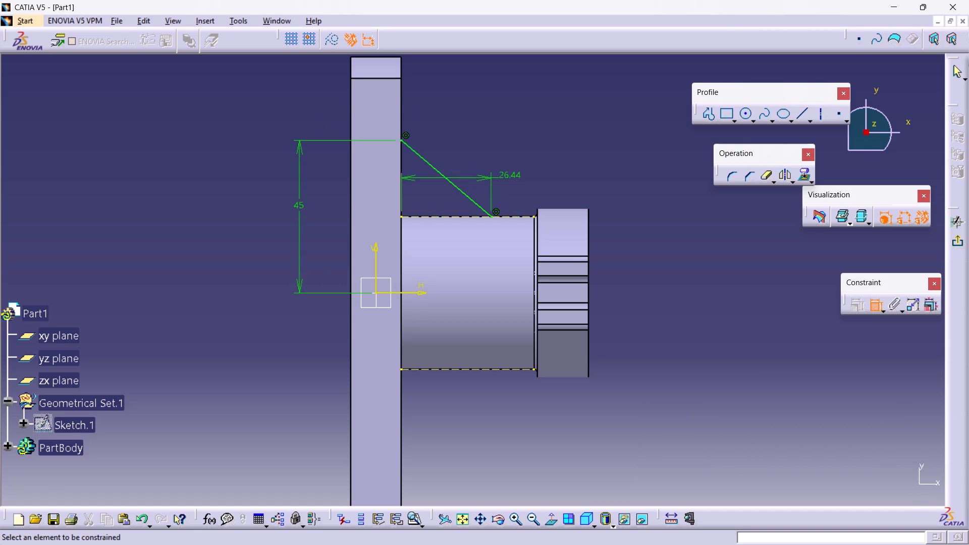
Set the lower endpoint's horizontal distance from the plate face to 30 mm and exit the sketch.
double_click(508, 176)
text(30)
key(Return)
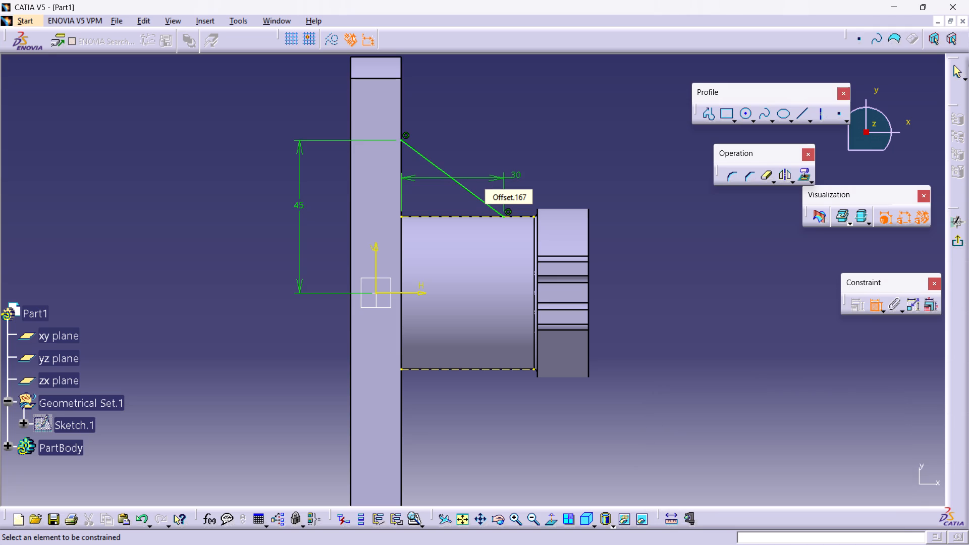
click(962, 246)
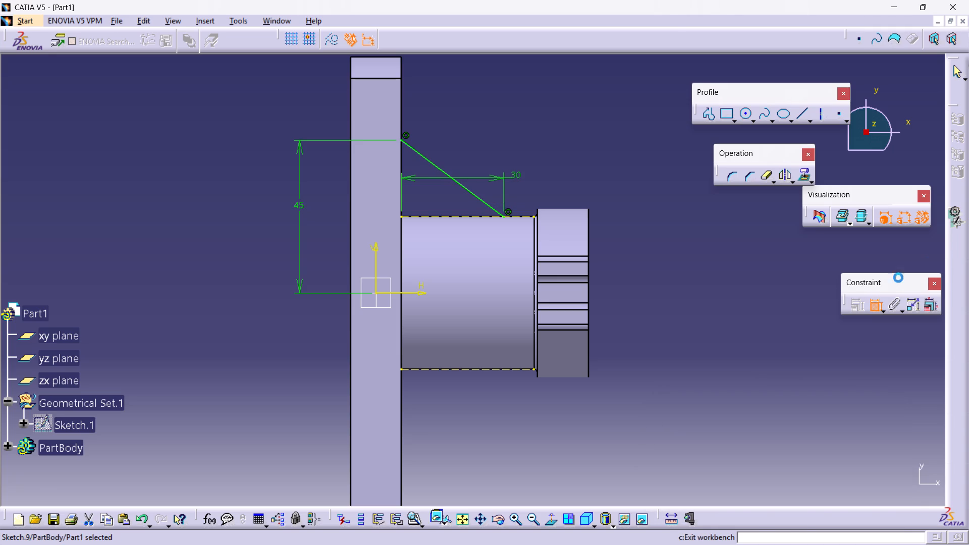
click(716, 204)
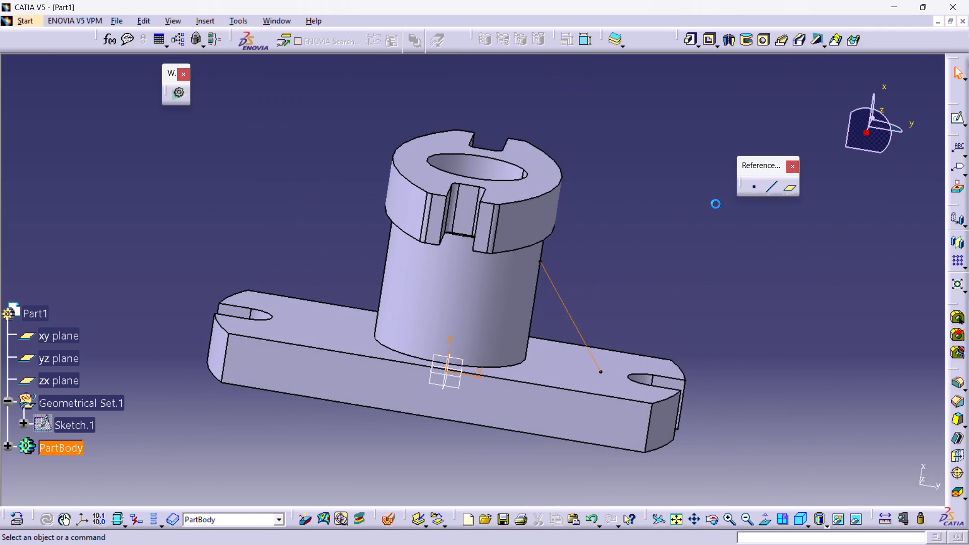
Create a From Side stiffener from the slanted line sketch with Neutral Fiber on and a thickness of 5 mm.
click(818, 41)
click(572, 314)
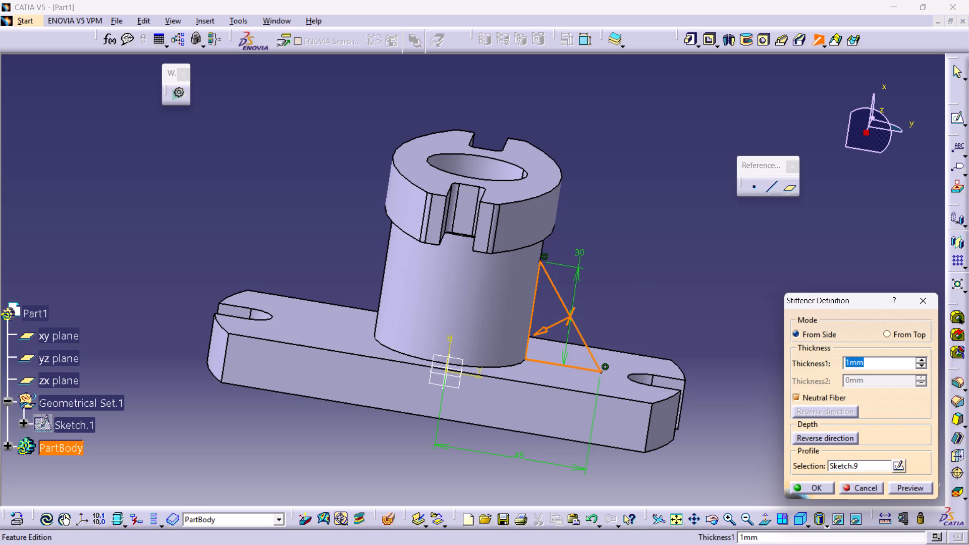
middle_drag(711, 279, 497, 291)
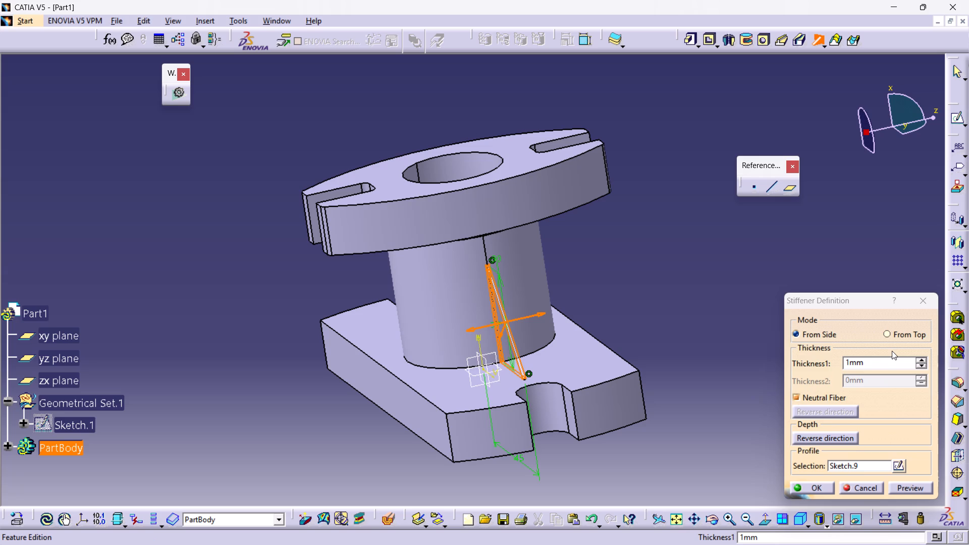
triple_click(922, 359)
triple_click(922, 359)
click(922, 359)
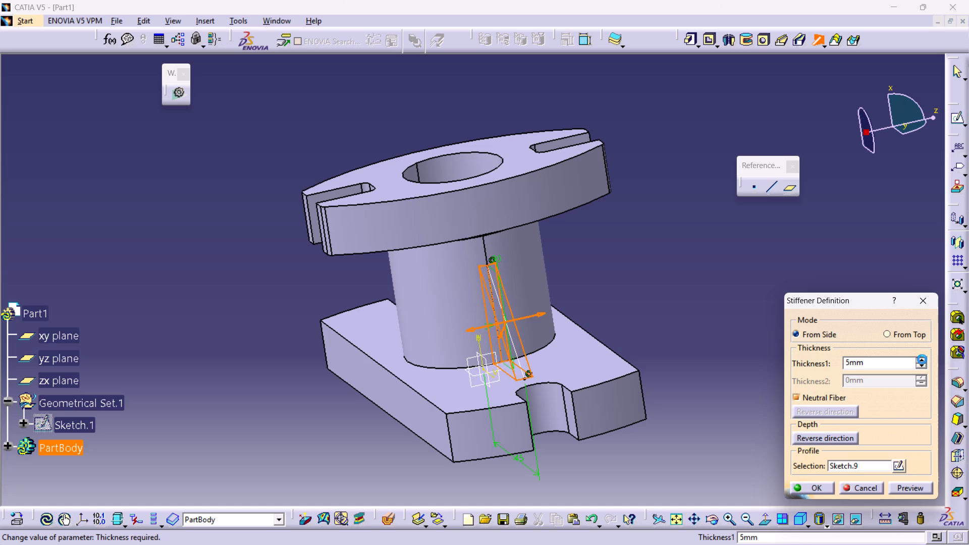
triple_click(922, 359)
click(922, 359)
click(922, 359)
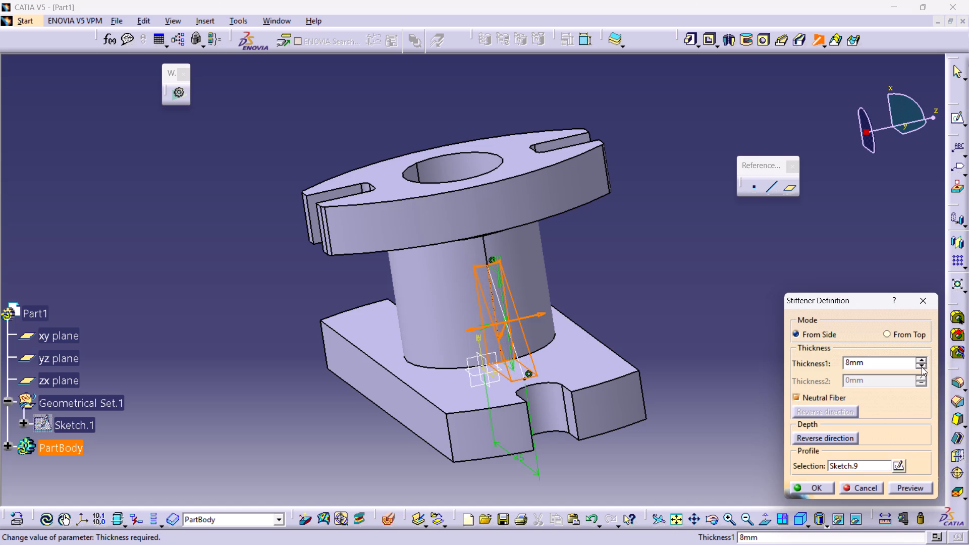
triple_click(922, 365)
click(922, 365)
click(922, 365)
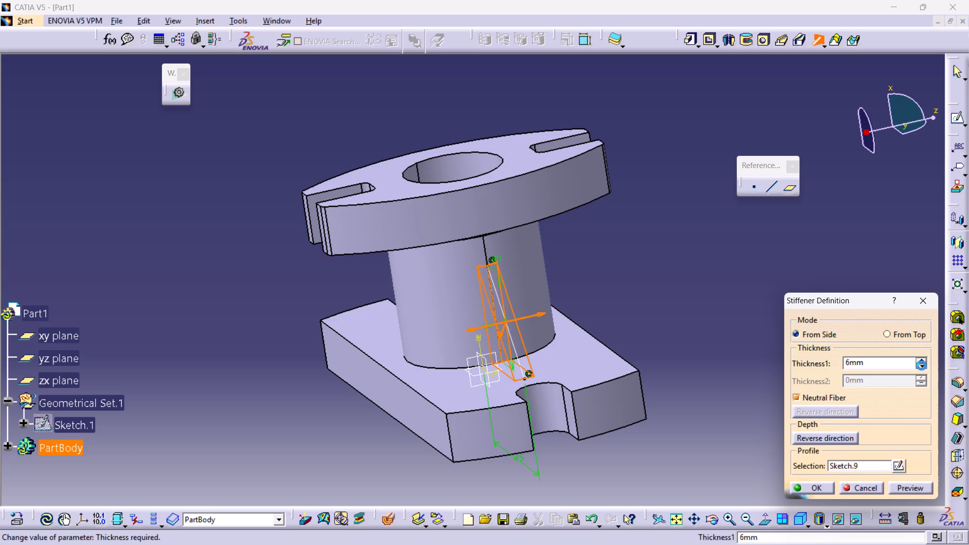
click(927, 489)
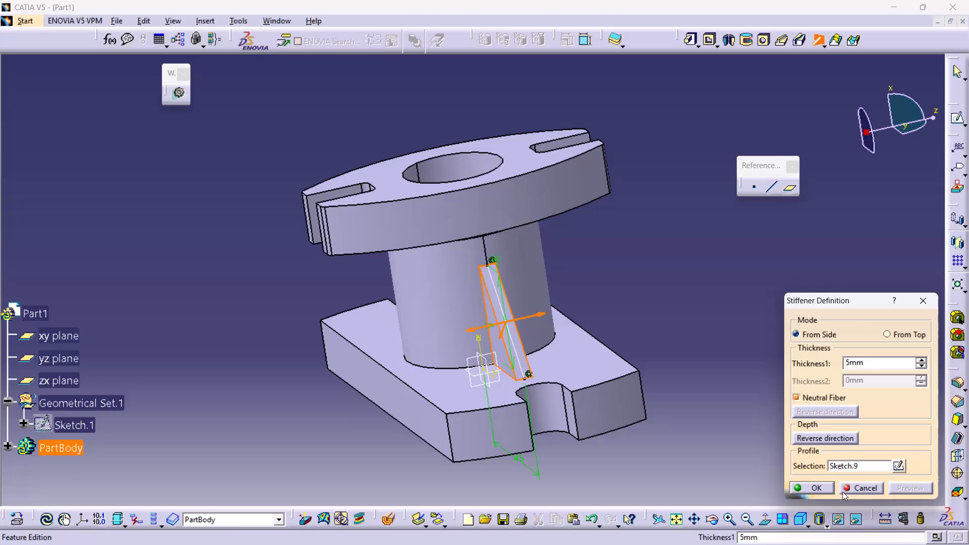
click(821, 487)
click(749, 469)
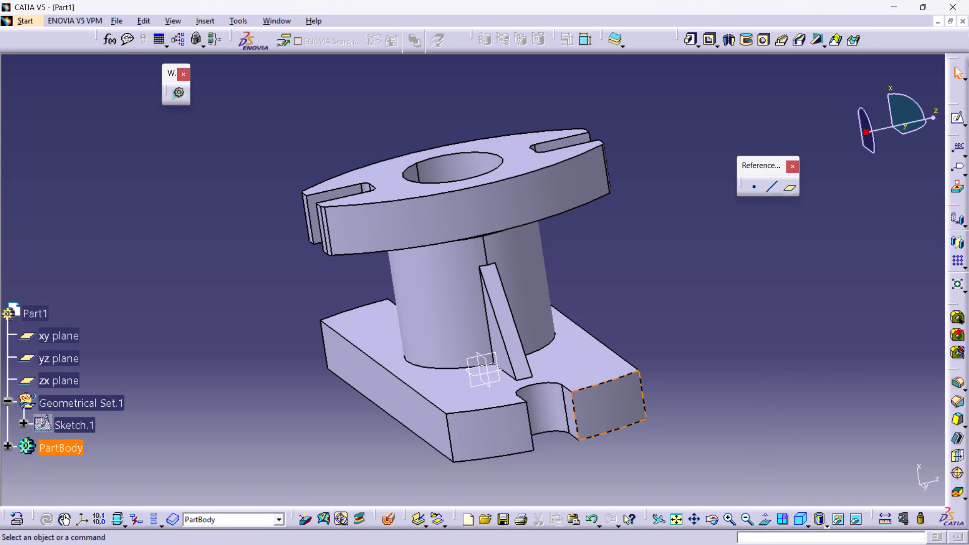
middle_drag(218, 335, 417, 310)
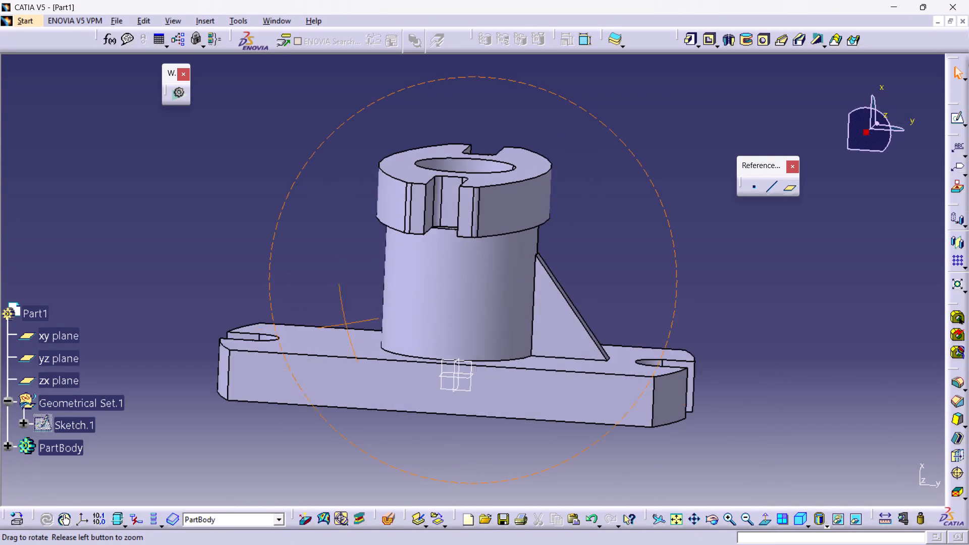
Mirror the triangular stiffener about the zx plane to place a matching rib on the opposite side of the cylinder.
middle_drag(417, 310, 426, 311)
click(550, 313)
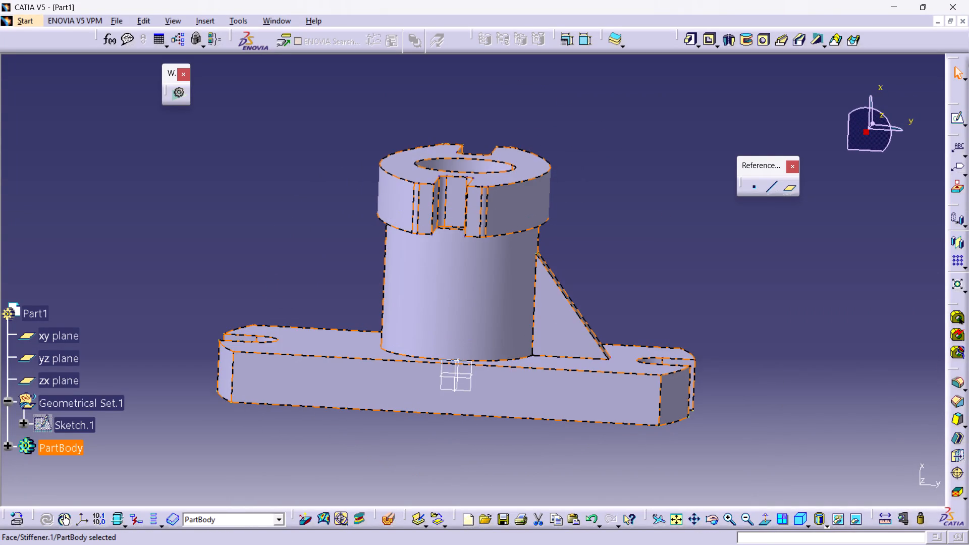
click(8, 448)
scroll(105, 473, down, 4)
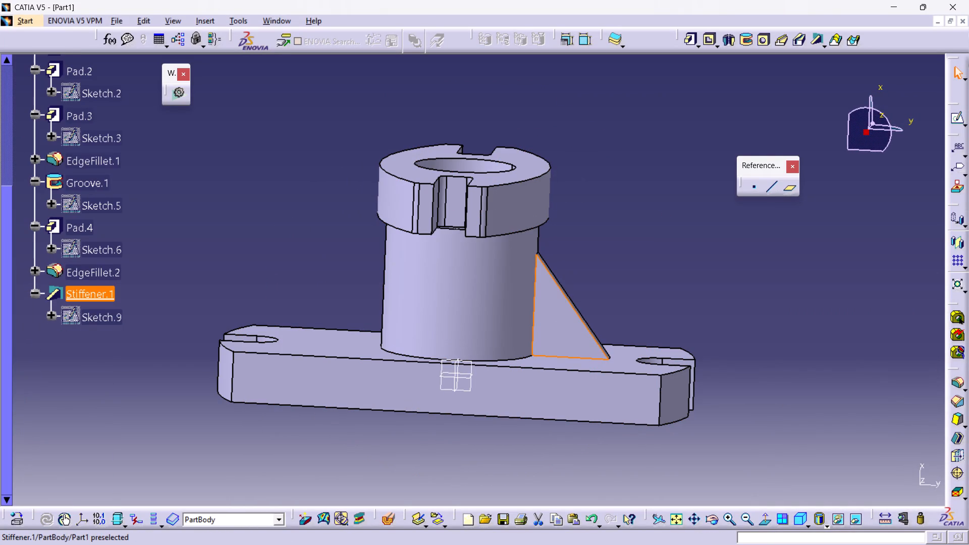
click(133, 433)
click(88, 296)
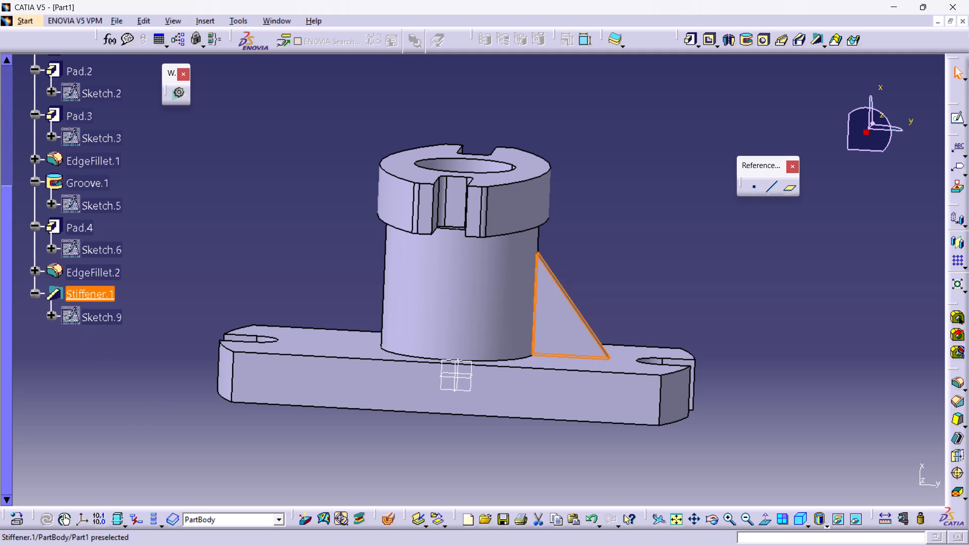
click(215, 19)
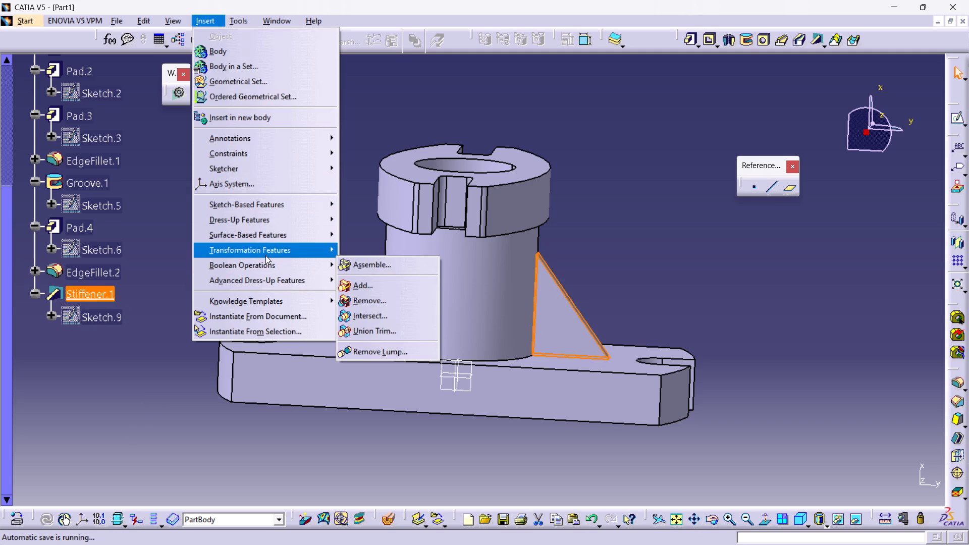
click(267, 251)
click(369, 313)
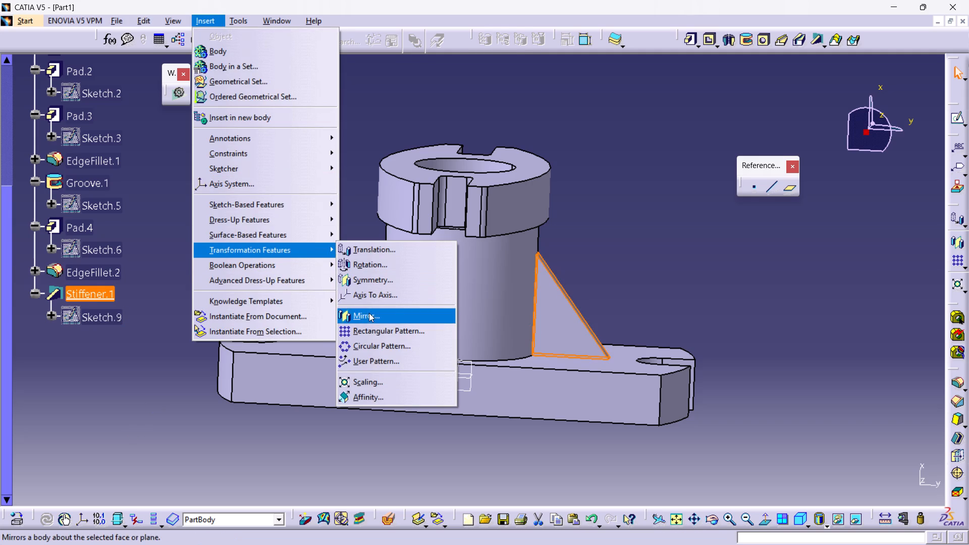
click(457, 370)
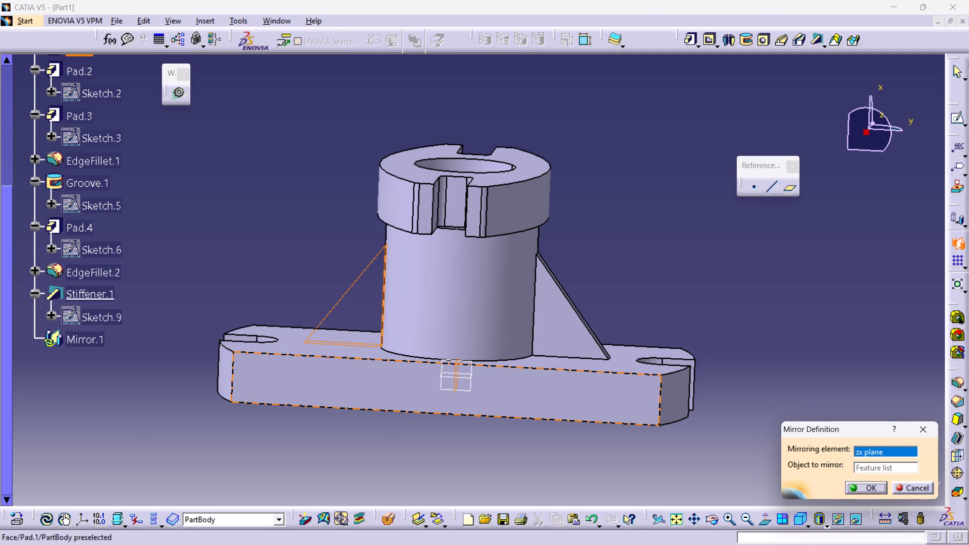
click(857, 486)
click(832, 446)
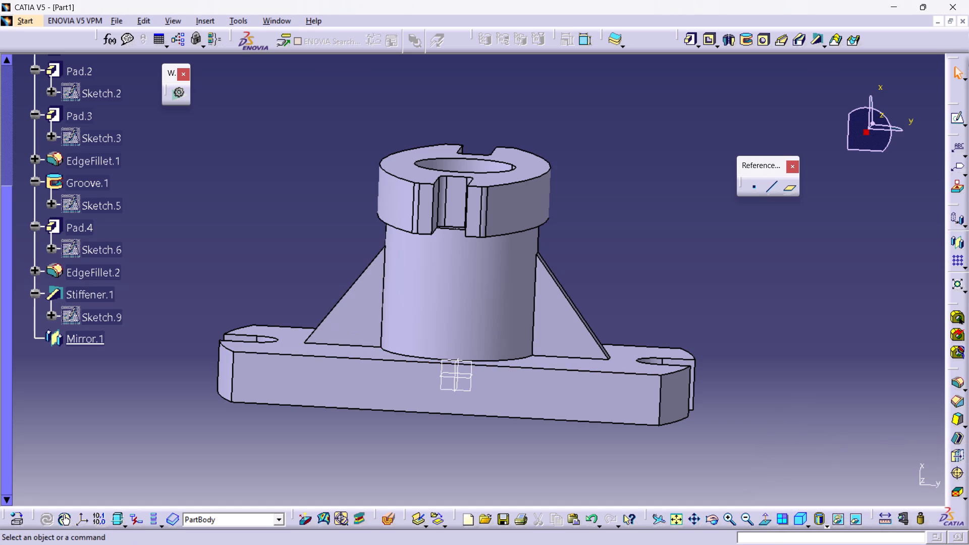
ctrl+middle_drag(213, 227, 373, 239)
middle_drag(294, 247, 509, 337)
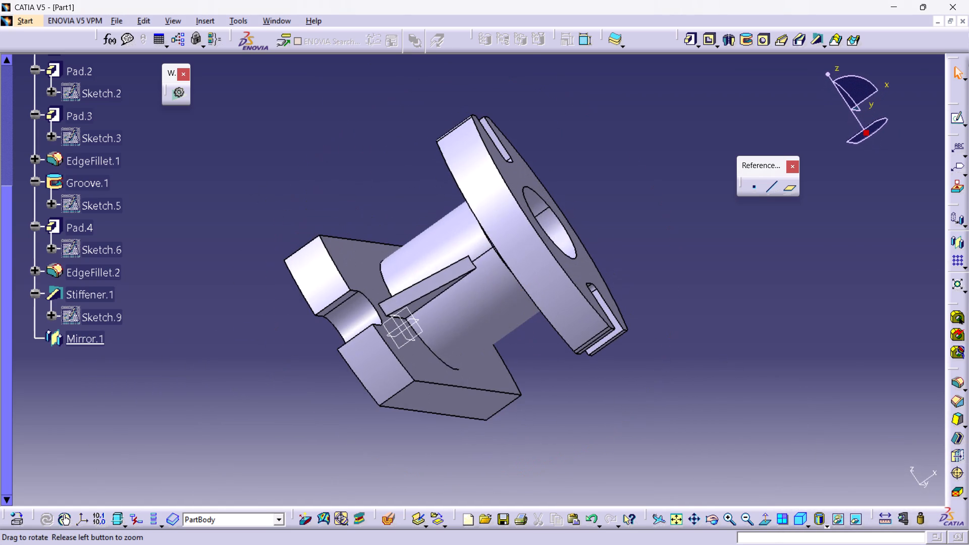
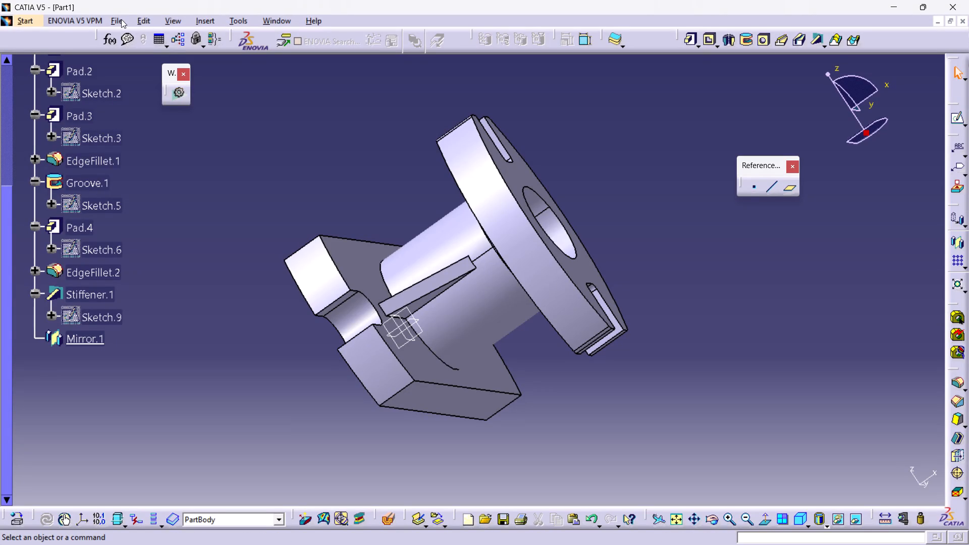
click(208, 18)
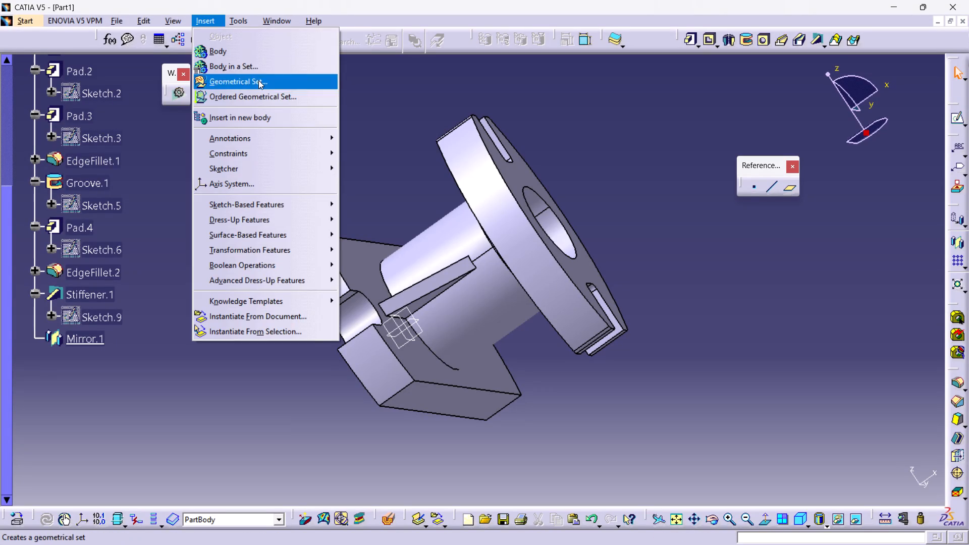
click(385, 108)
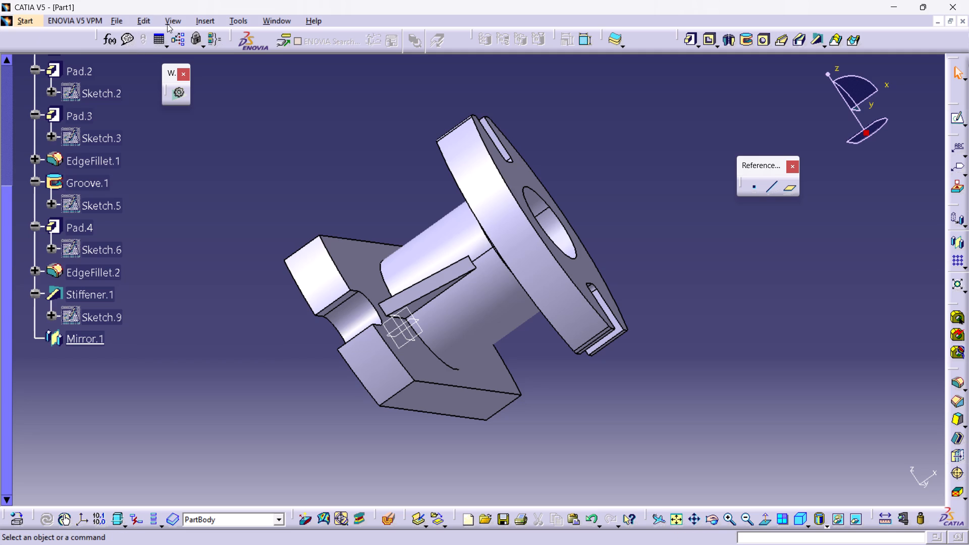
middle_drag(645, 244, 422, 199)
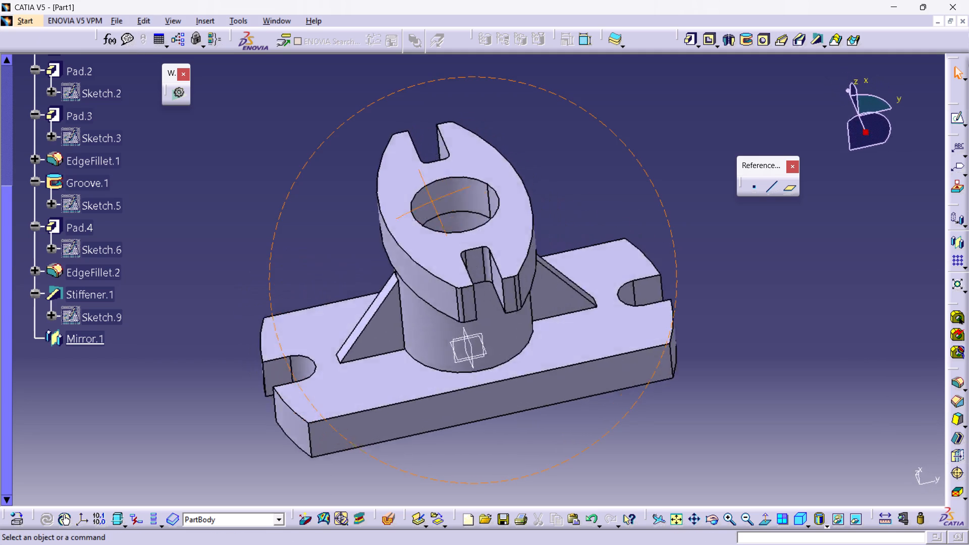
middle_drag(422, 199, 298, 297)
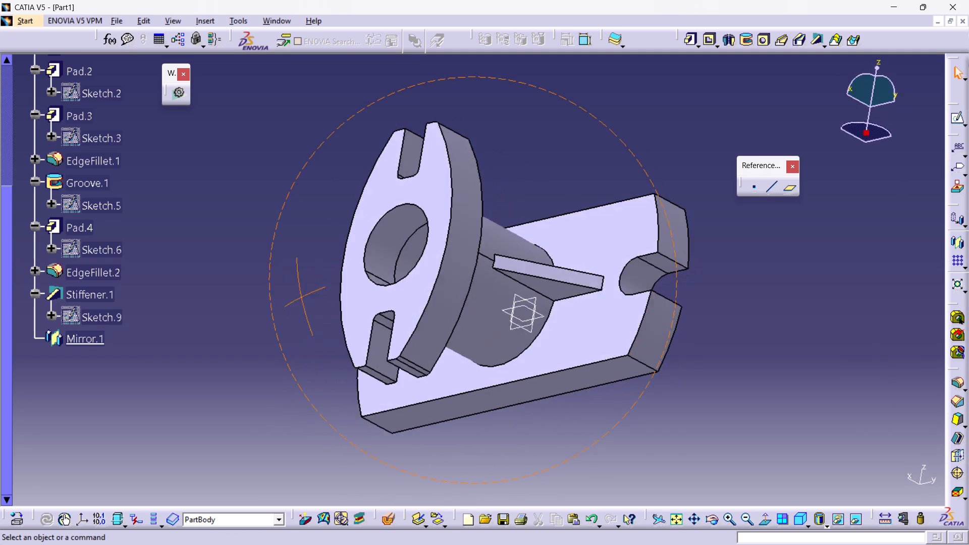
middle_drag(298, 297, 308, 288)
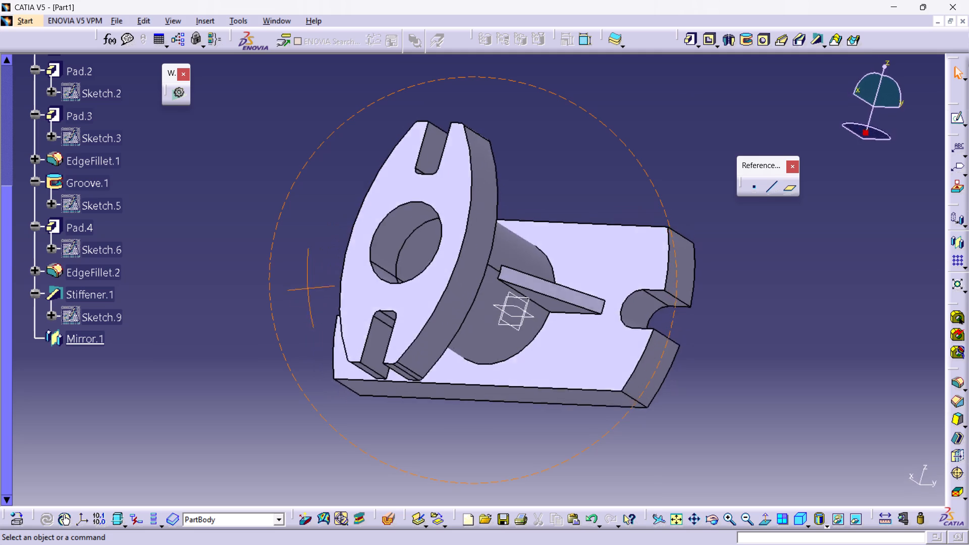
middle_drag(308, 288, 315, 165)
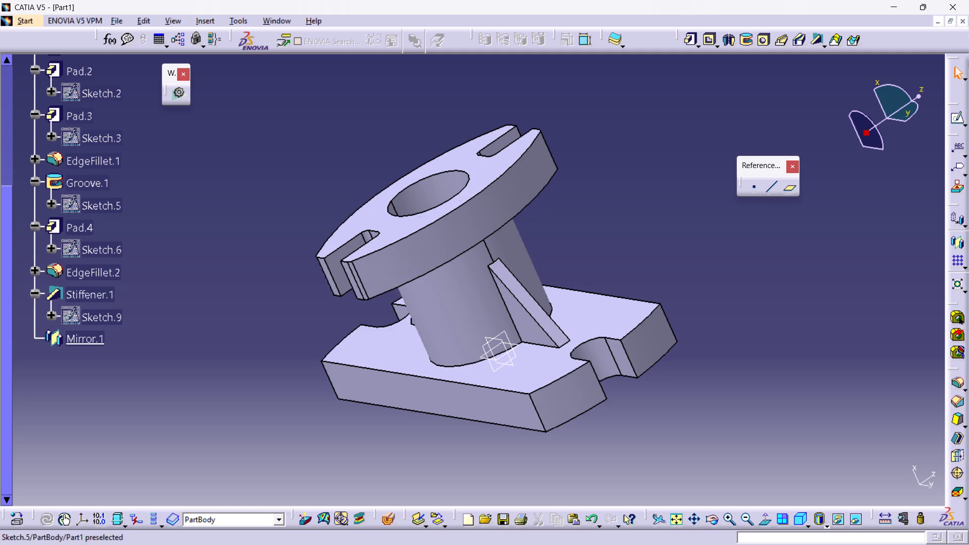
Save the part as Part41 in the part design folder inside the catia folder on drive D.
click(125, 22)
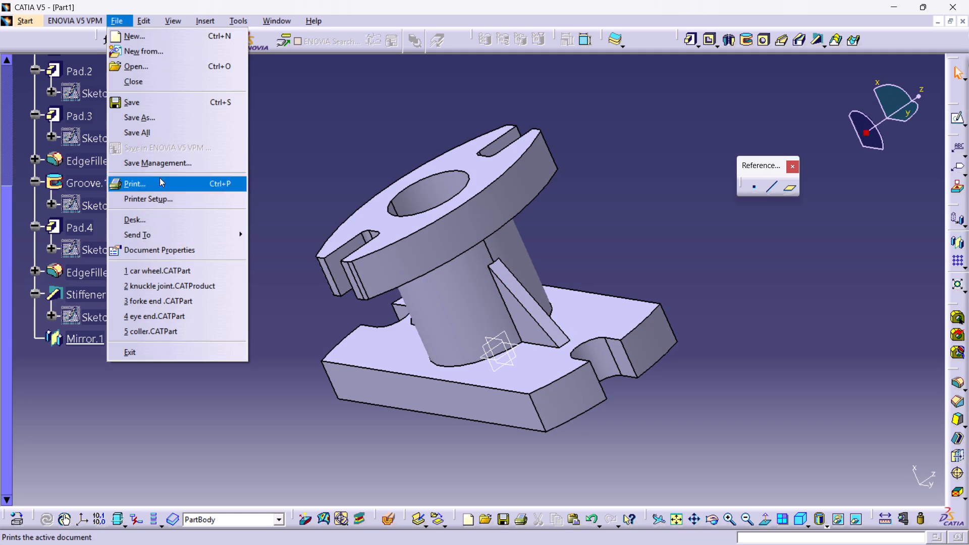
click(147, 118)
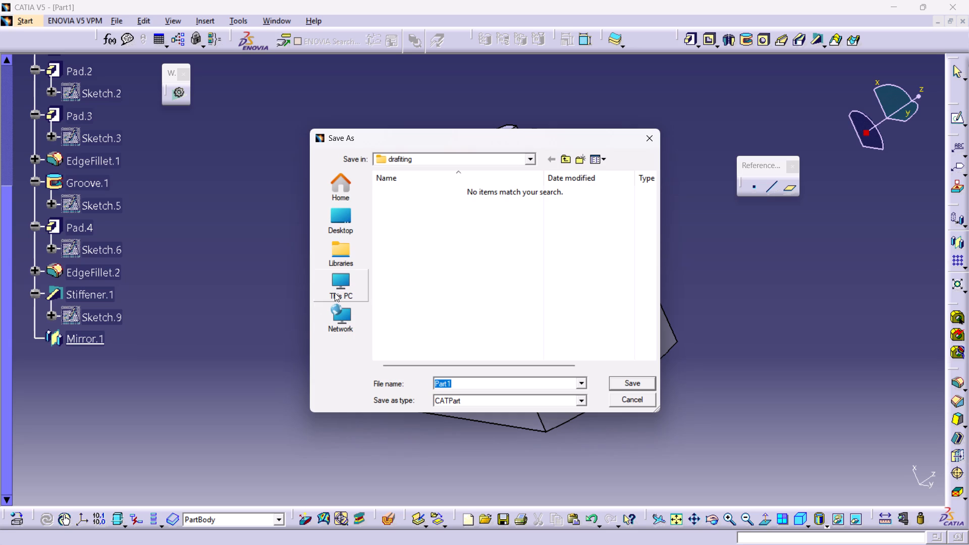
double_click(335, 293)
double_click(449, 235)
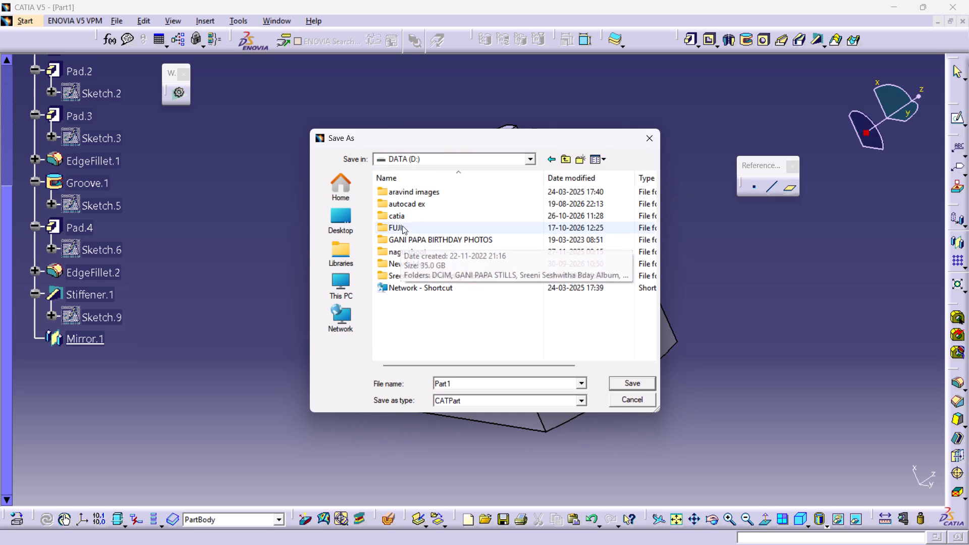
double_click(411, 219)
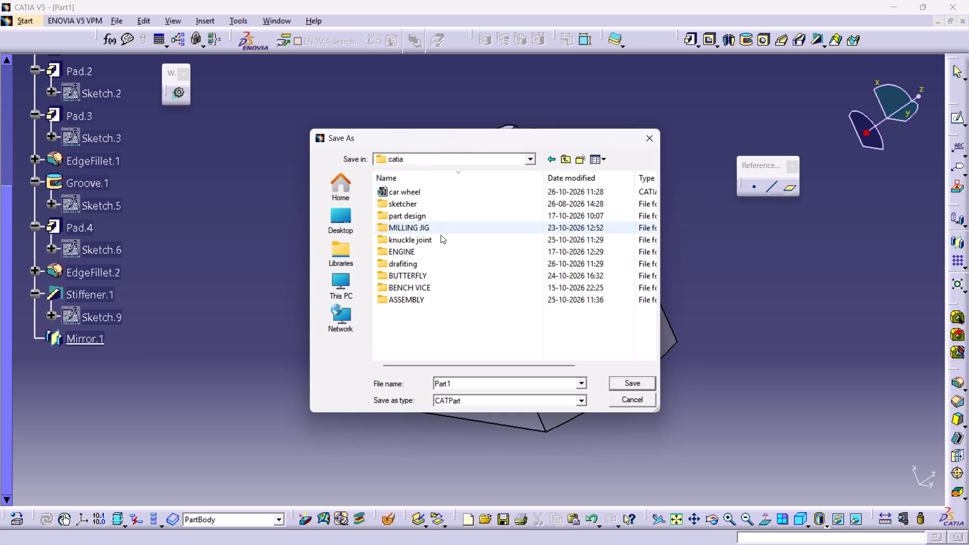
double_click(439, 219)
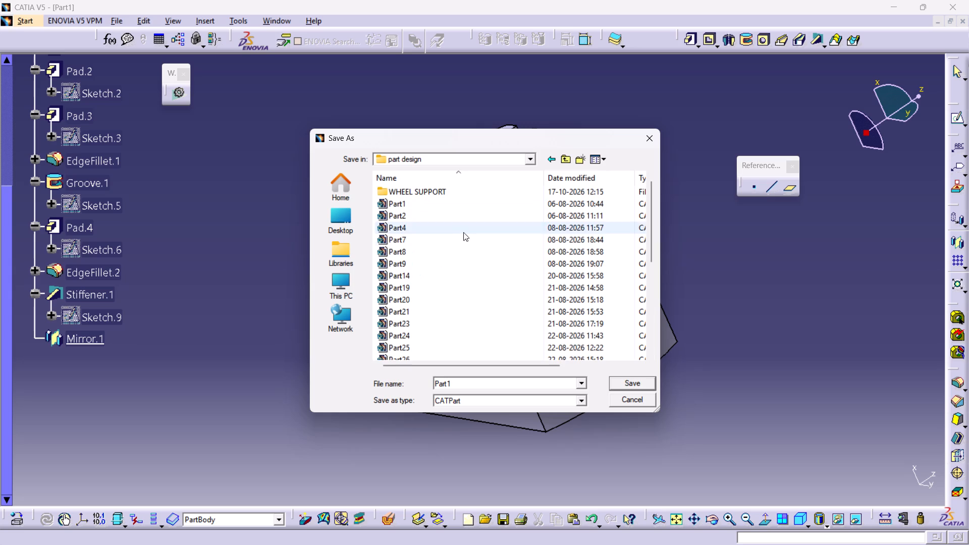
scroll(442, 273, down, 11)
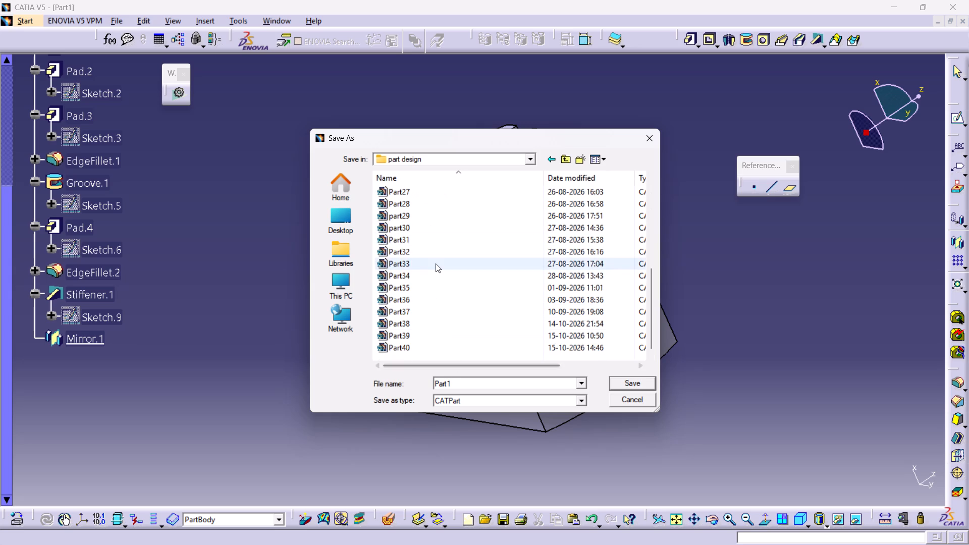
scroll(436, 263, up, 3)
scroll(436, 263, down, 14)
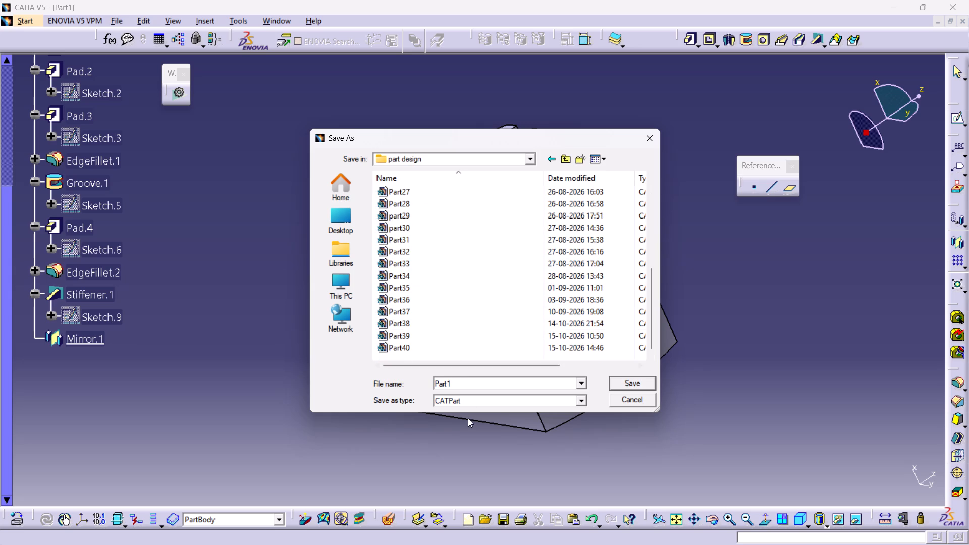
click(468, 381)
click(470, 381)
key(Left)
key(4)
key(Return)
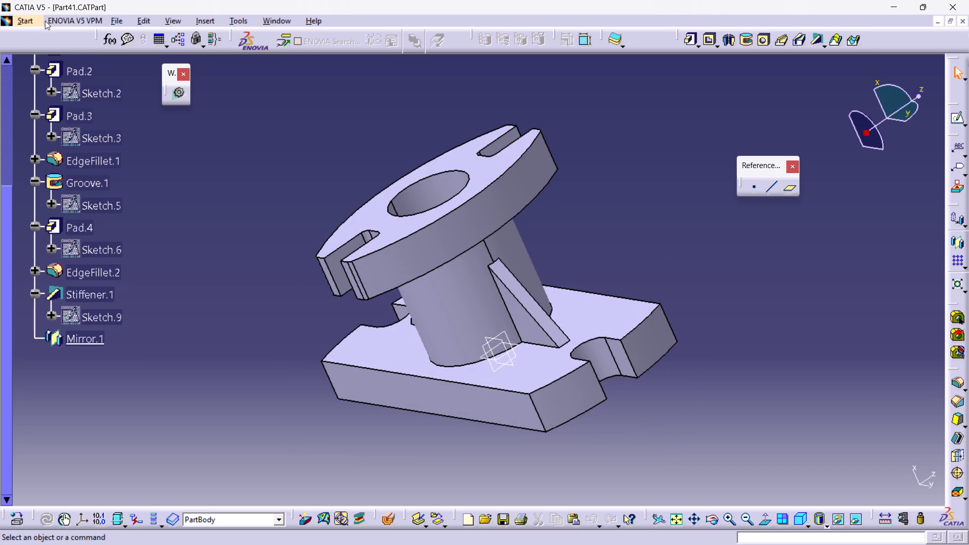
Create a new Drafting drawing of the part with the all-views automatic layout on an A3 ISO sheet at 1:1 scale.
click(117, 19)
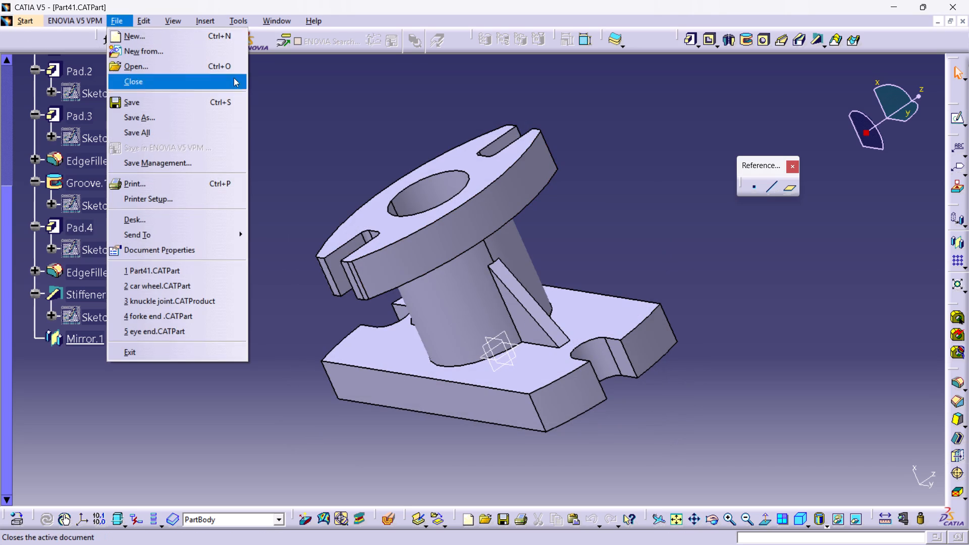
click(268, 116)
click(20, 25)
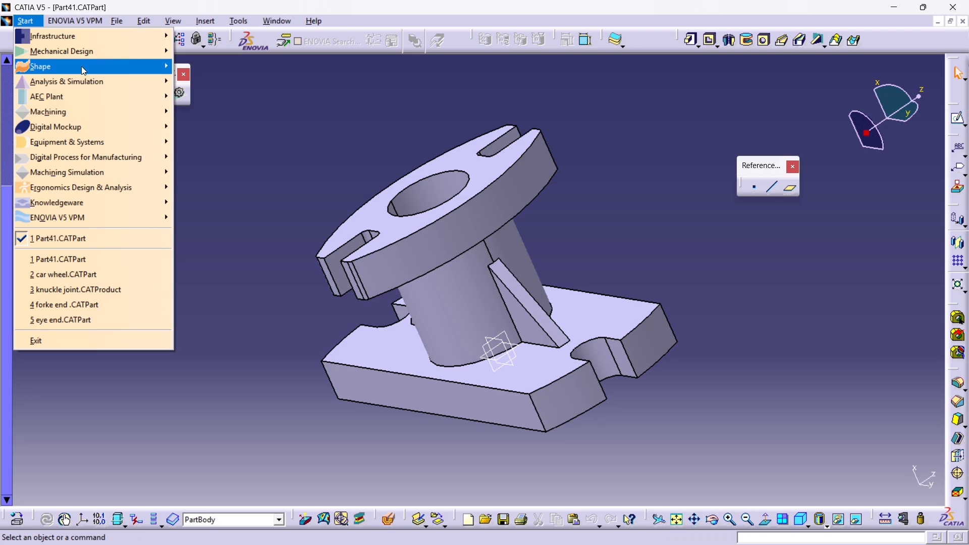
click(83, 52)
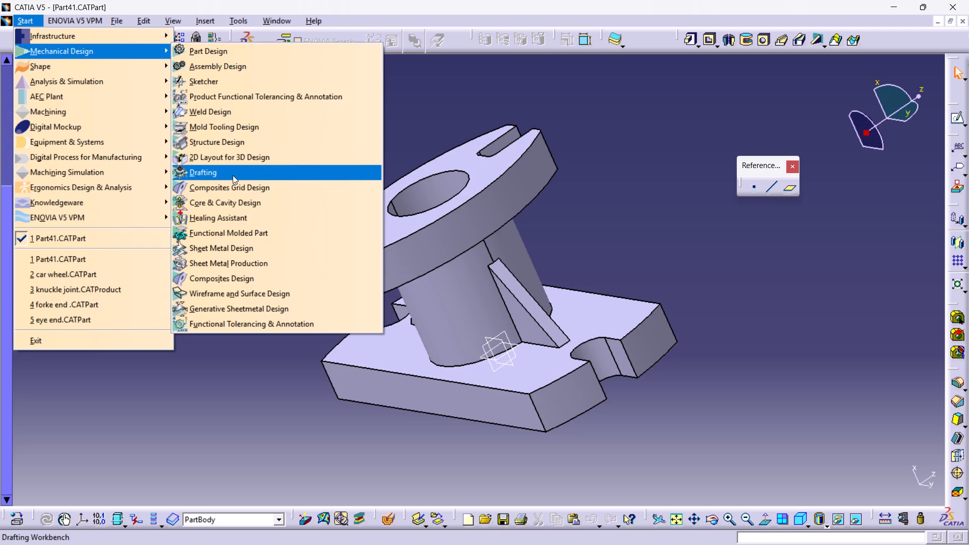
click(233, 175)
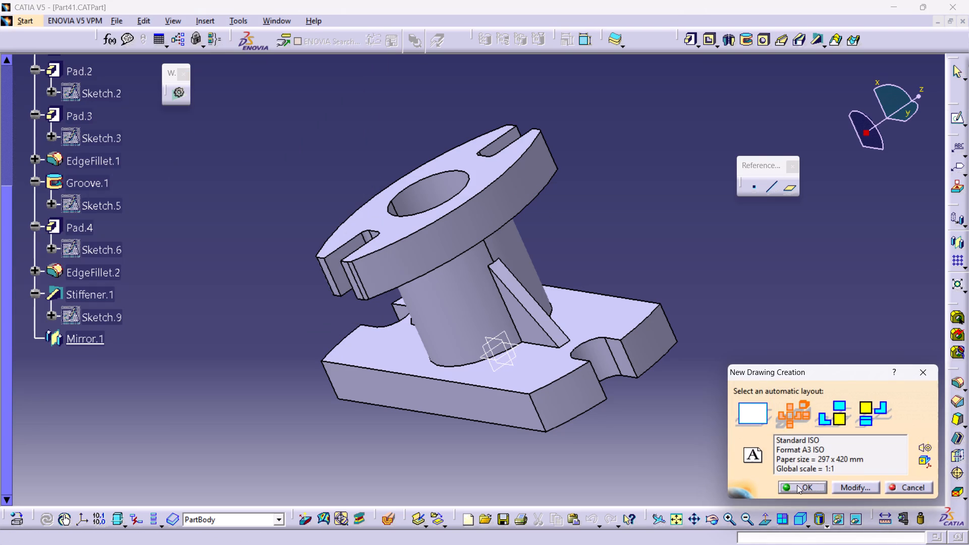
click(797, 485)
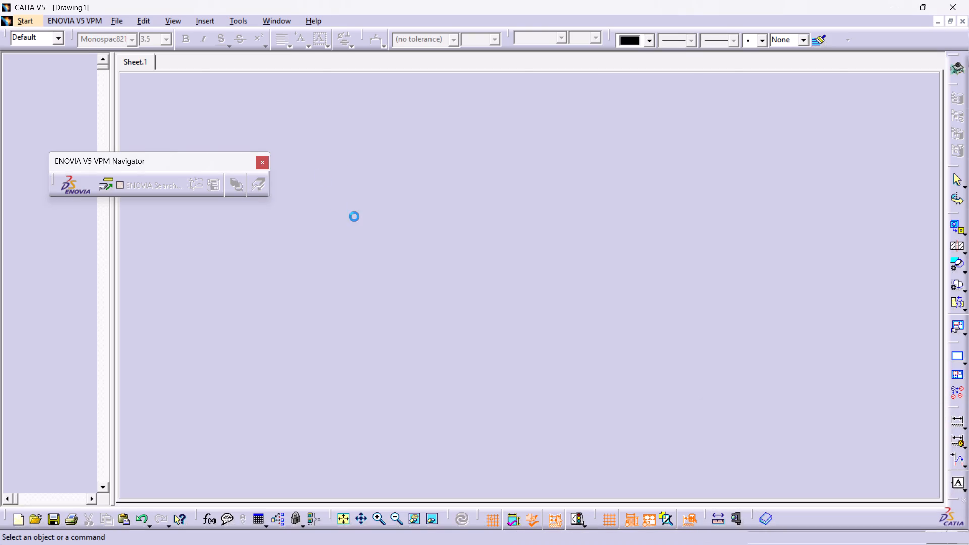
Set the text size of the Bottom view and Isometric view labels to 7 mm.
click(481, 209)
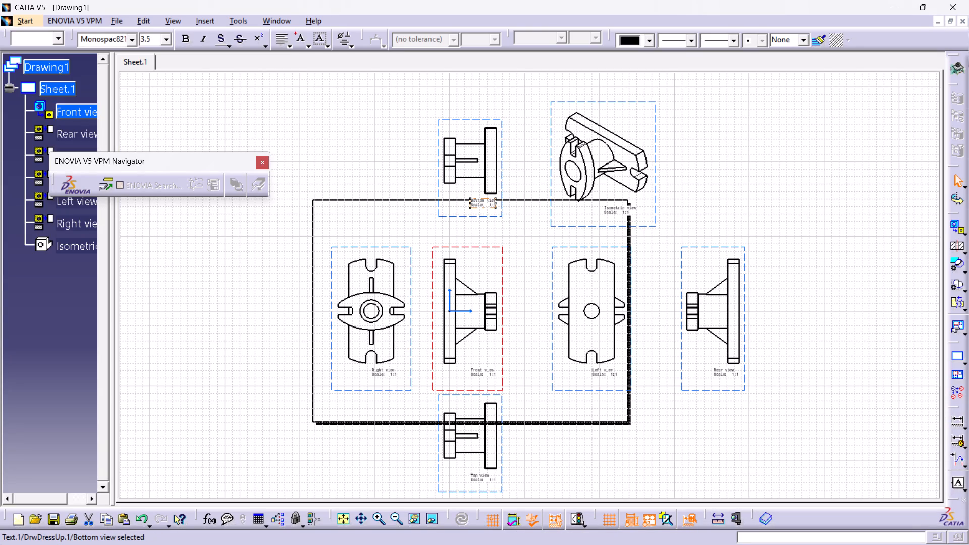
click(163, 43)
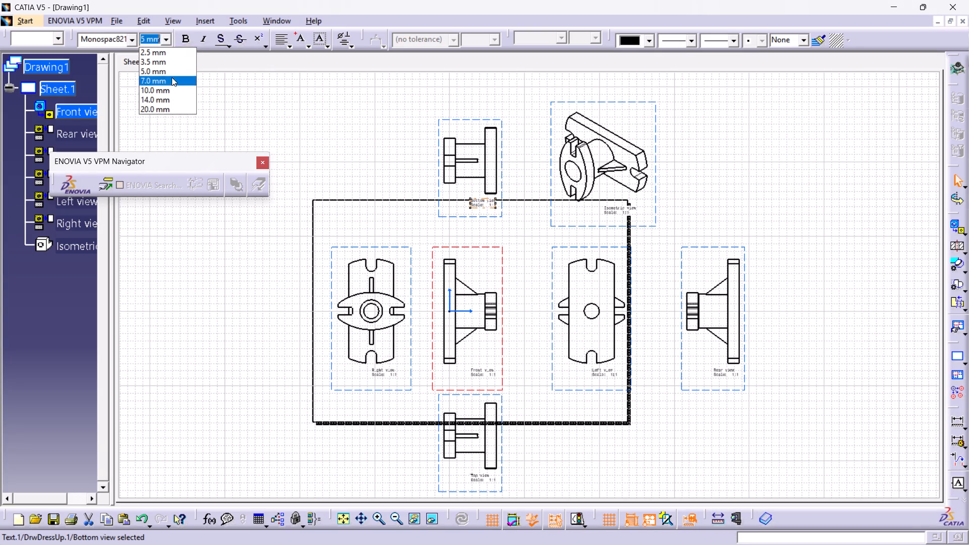
click(172, 86)
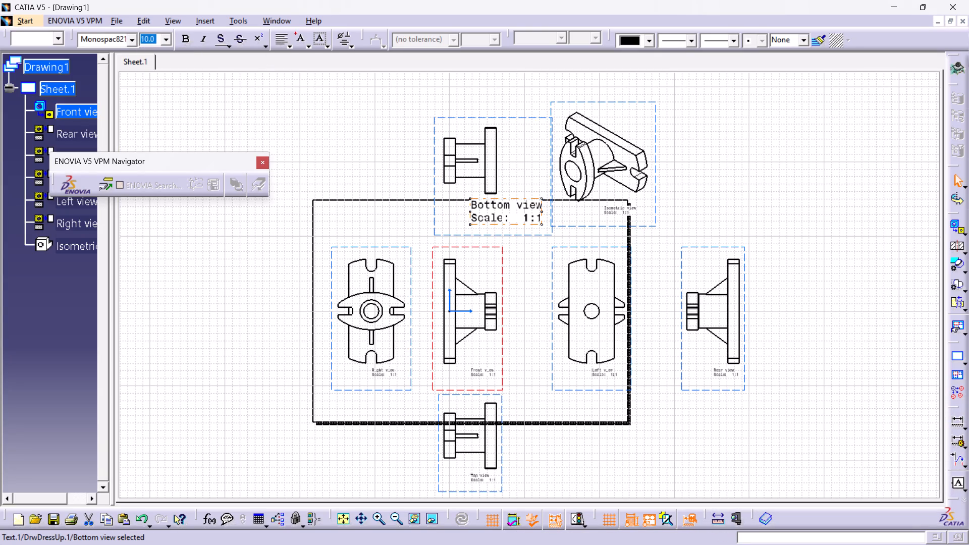
click(164, 41)
click(172, 79)
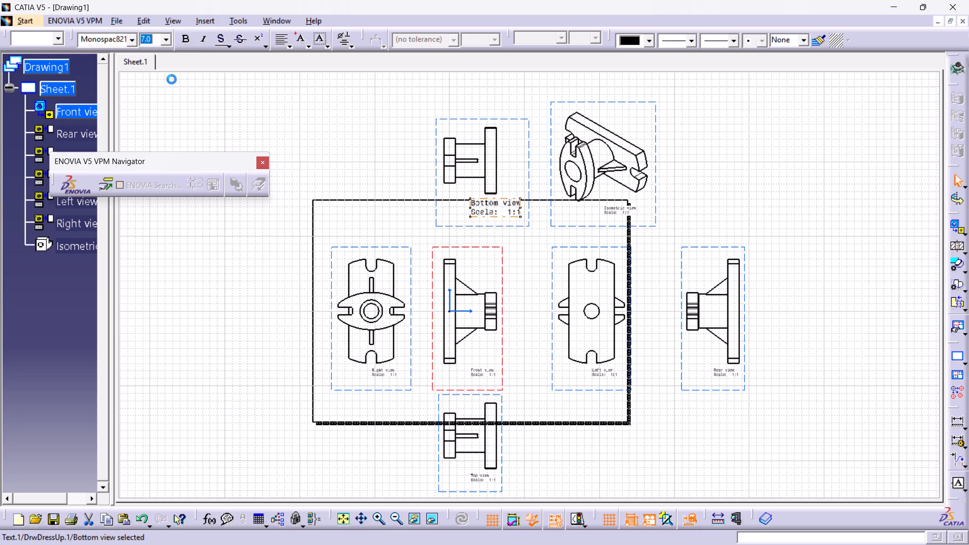
click(613, 212)
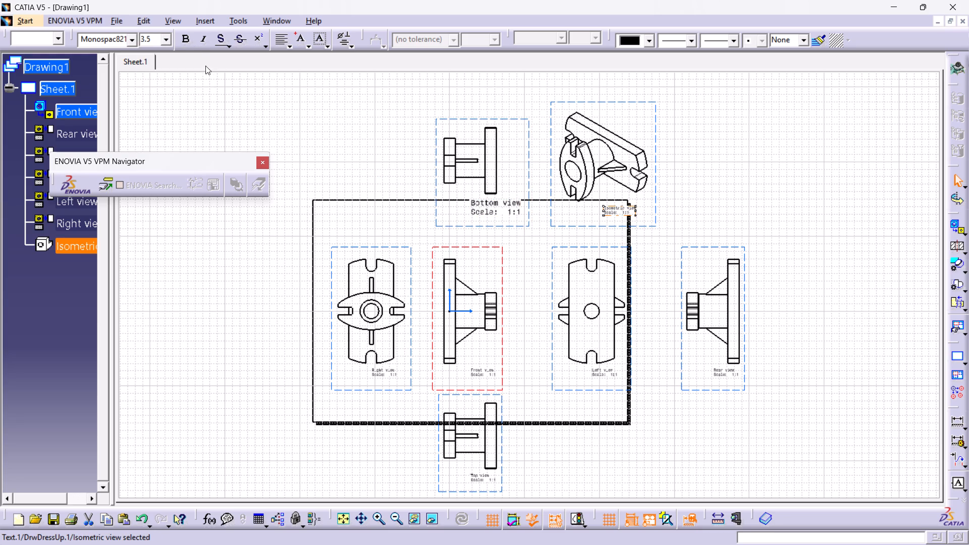
click(168, 39)
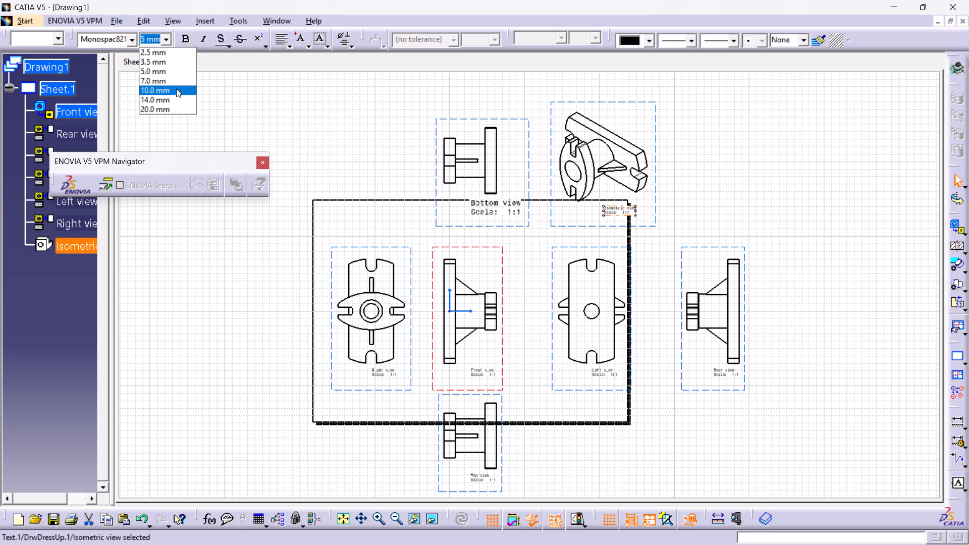
click(177, 82)
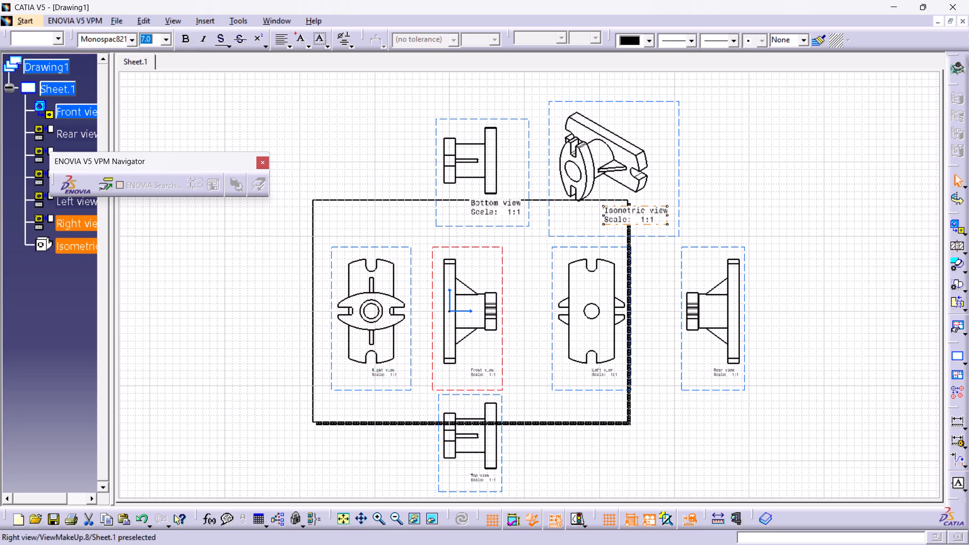
Set the text size of the Right view, Front view and Left view labels to 7 mm.
click(398, 373)
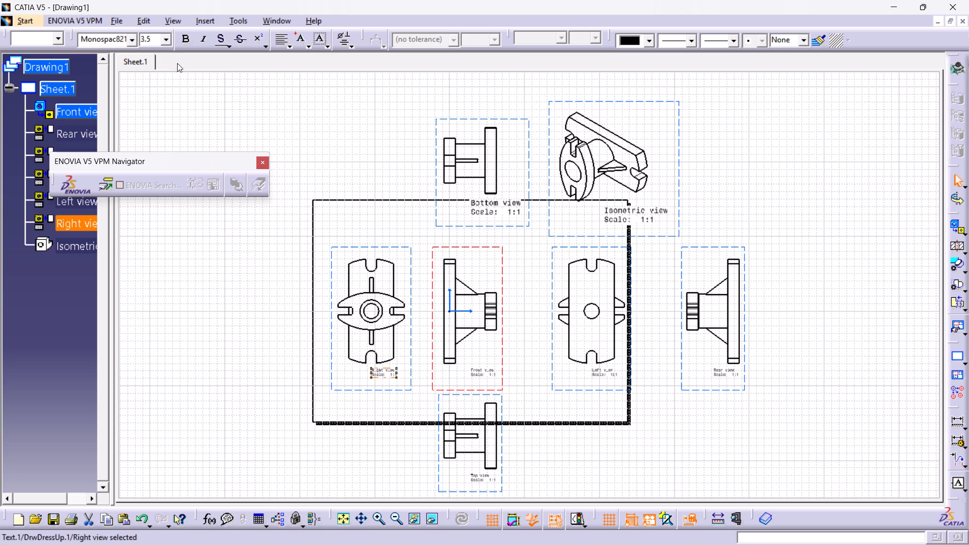
click(167, 34)
click(173, 82)
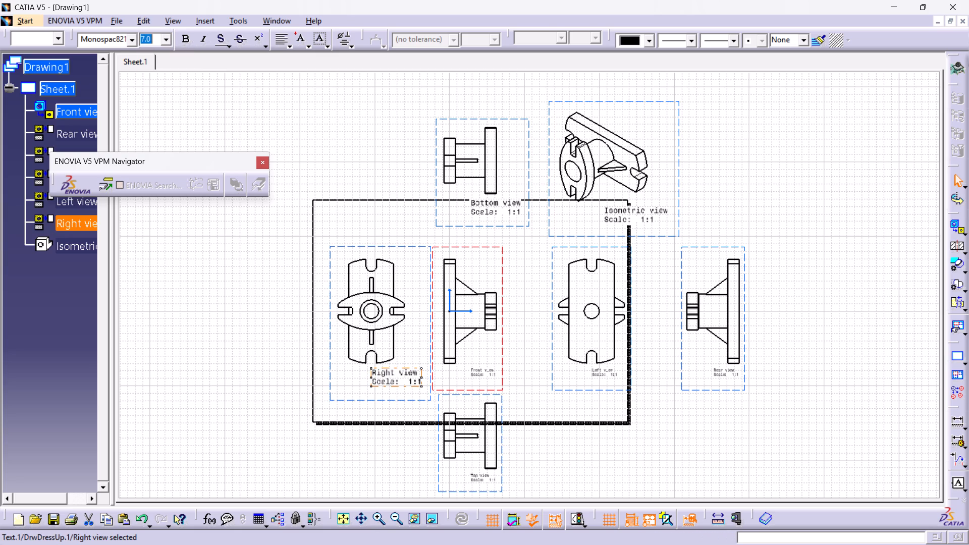
click(478, 372)
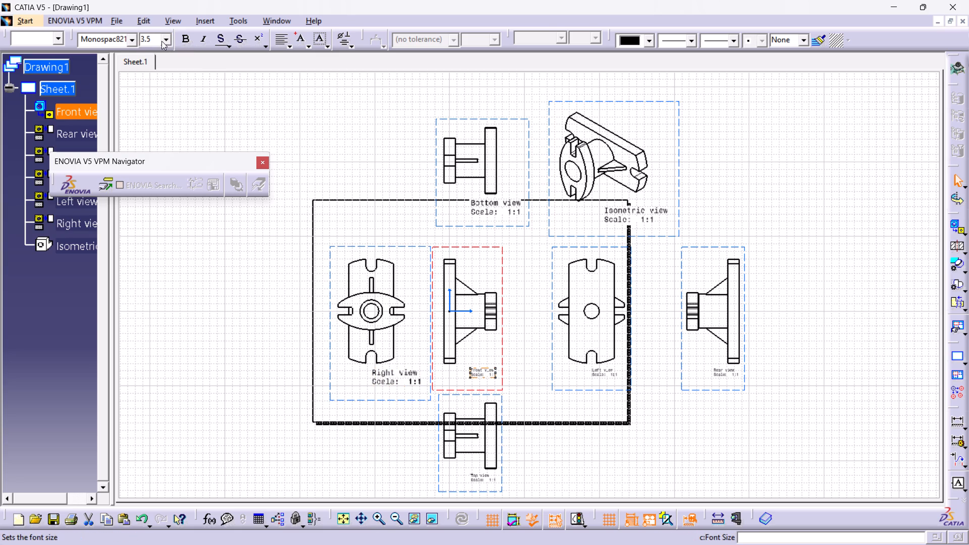
click(164, 37)
click(170, 80)
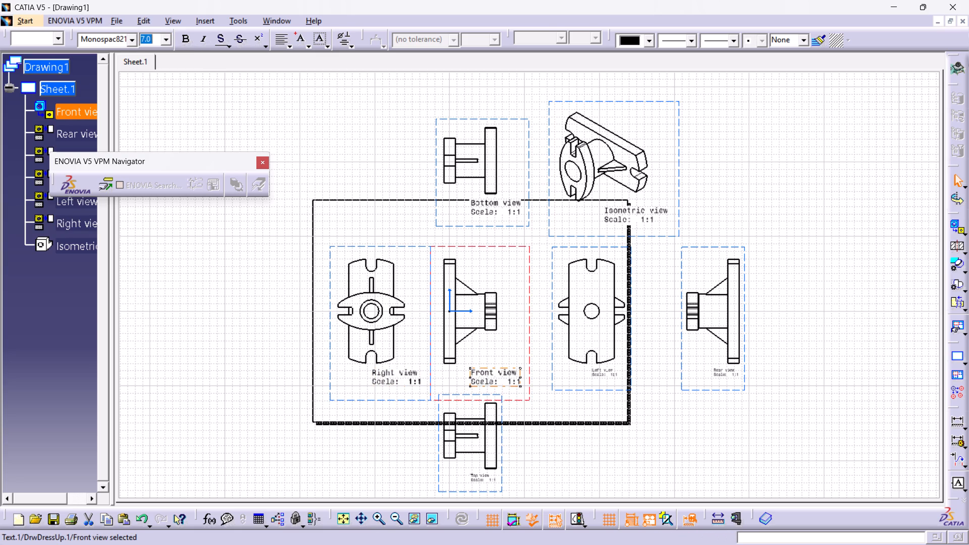
click(593, 373)
click(161, 42)
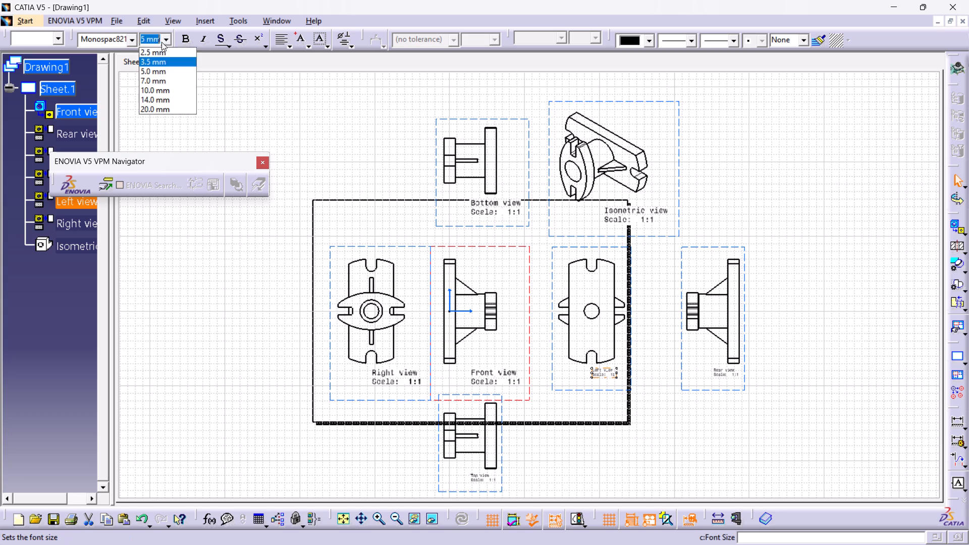
click(158, 78)
Set the text size of the Rear view and Top view labels to 7 mm.
click(713, 368)
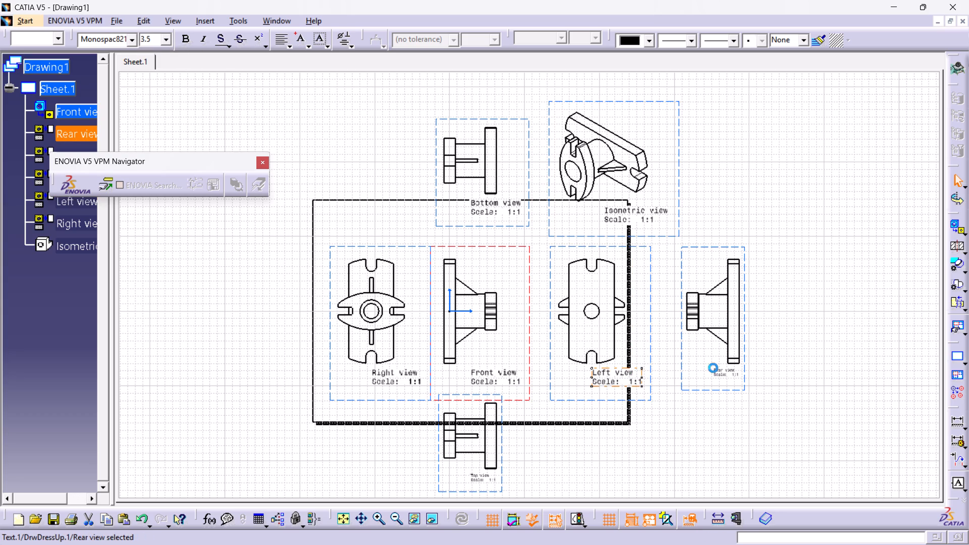
click(164, 40)
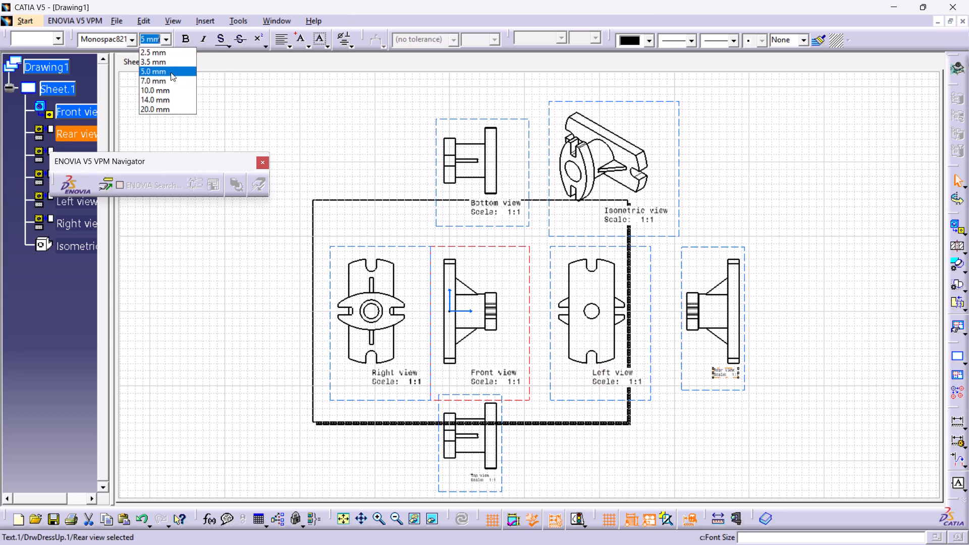
click(171, 83)
click(478, 477)
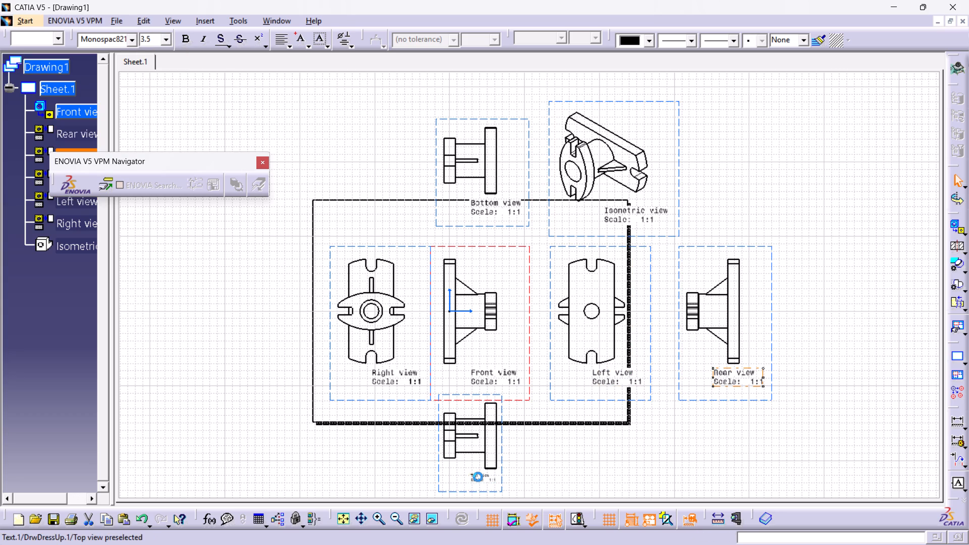
click(166, 41)
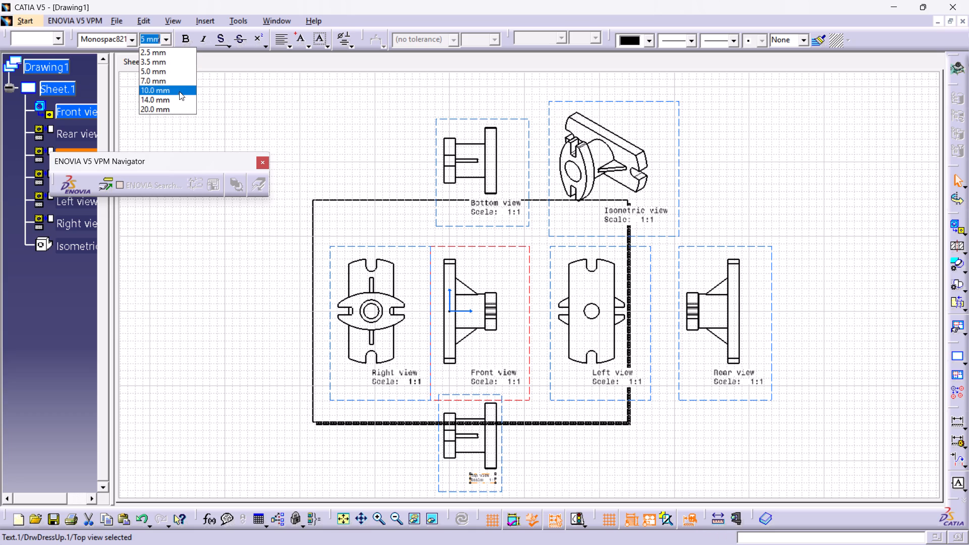
click(179, 85)
click(161, 42)
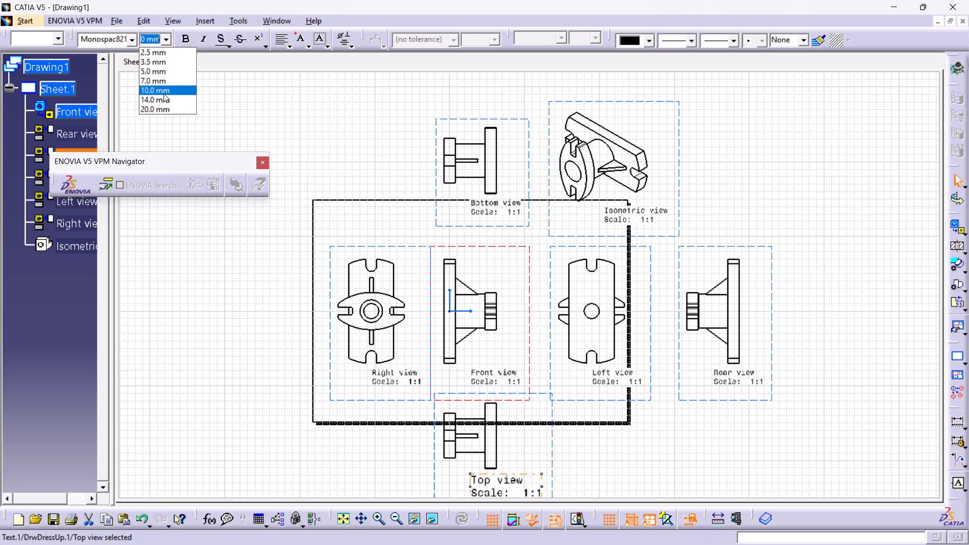
click(165, 82)
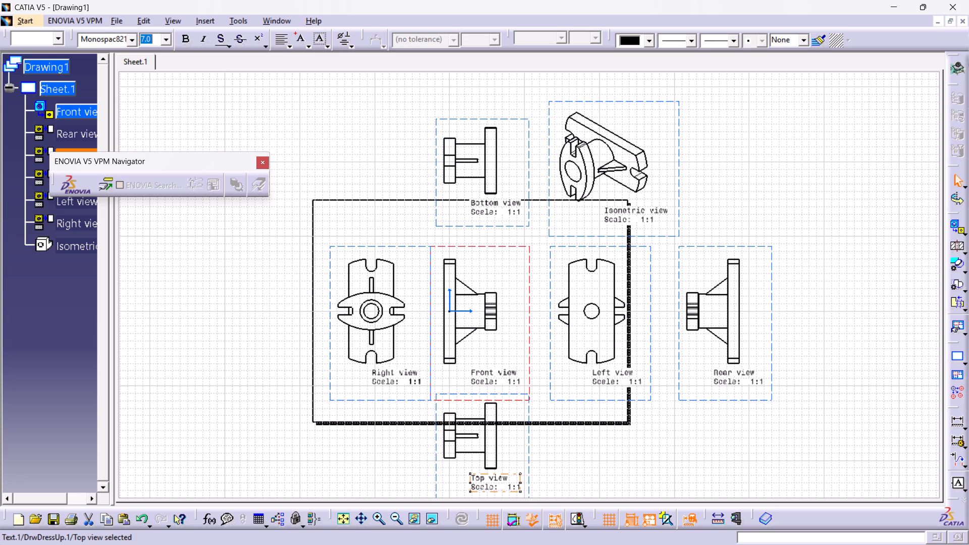
Examine the drawing's views and their enlarged labels up close and across the whole sheet.
ctrl+scroll(531, 329, up, 3)
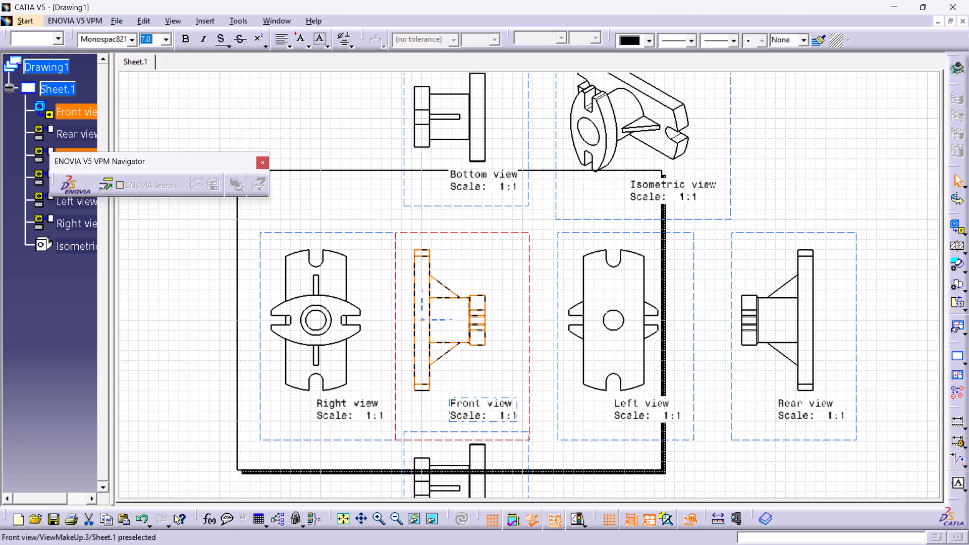
ctrl+scroll(531, 329, up, 1)
ctrl+scroll(486, 323, up, 6)
ctrl+scroll(446, 393, up, 1)
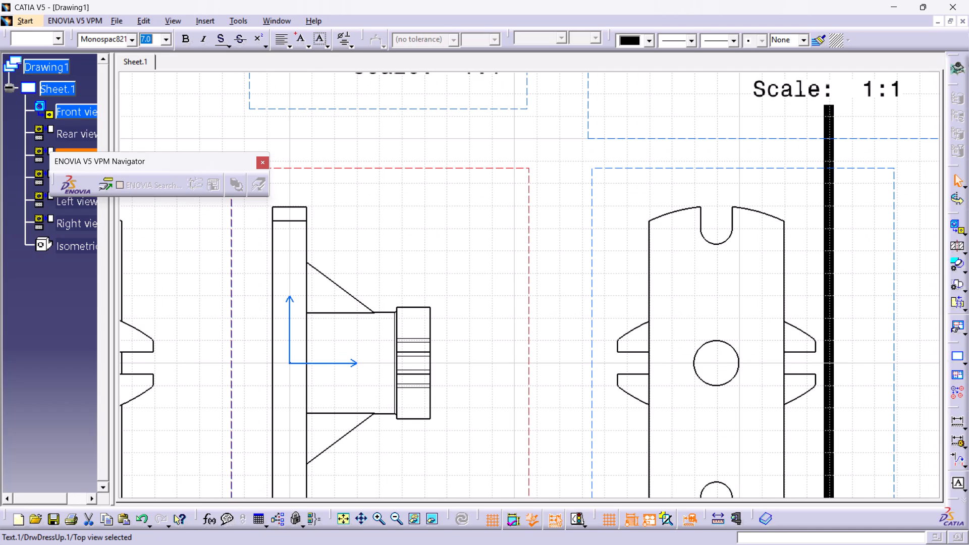
ctrl+scroll(446, 393, up, 1)
ctrl+scroll(446, 393, down, 12)
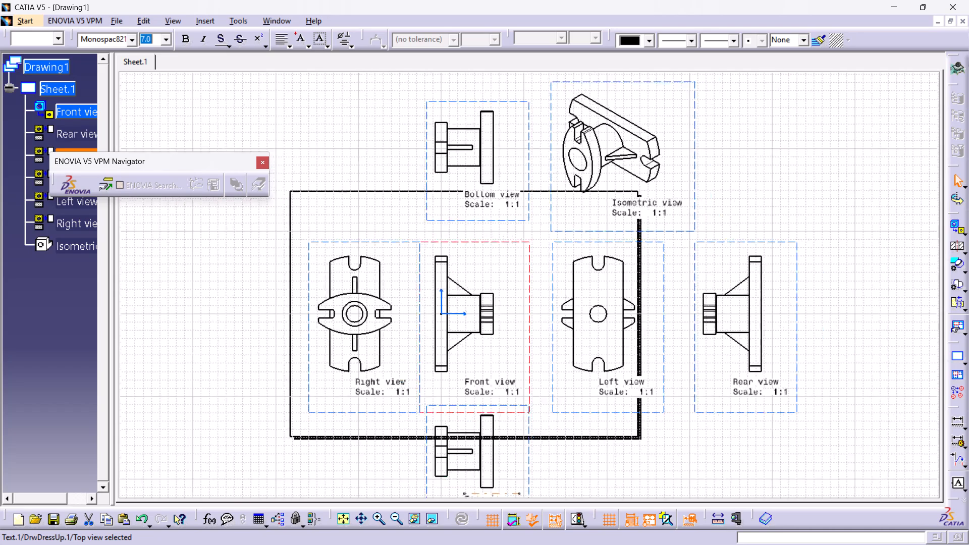
ctrl+scroll(435, 357, down, 1)
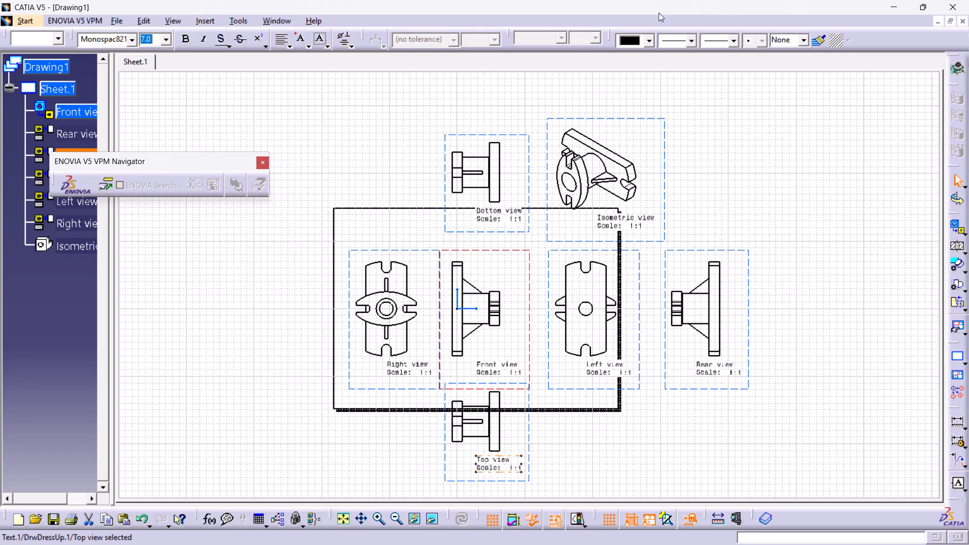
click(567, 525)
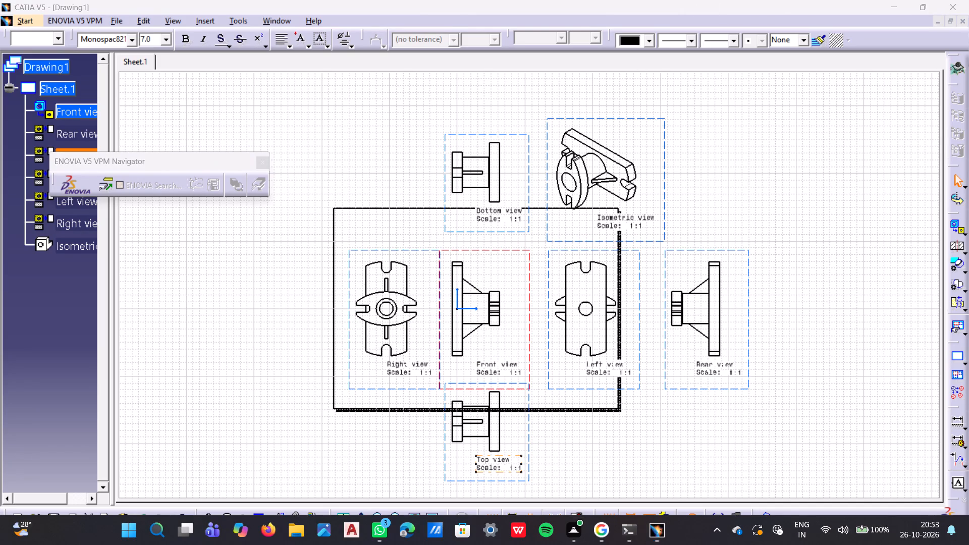
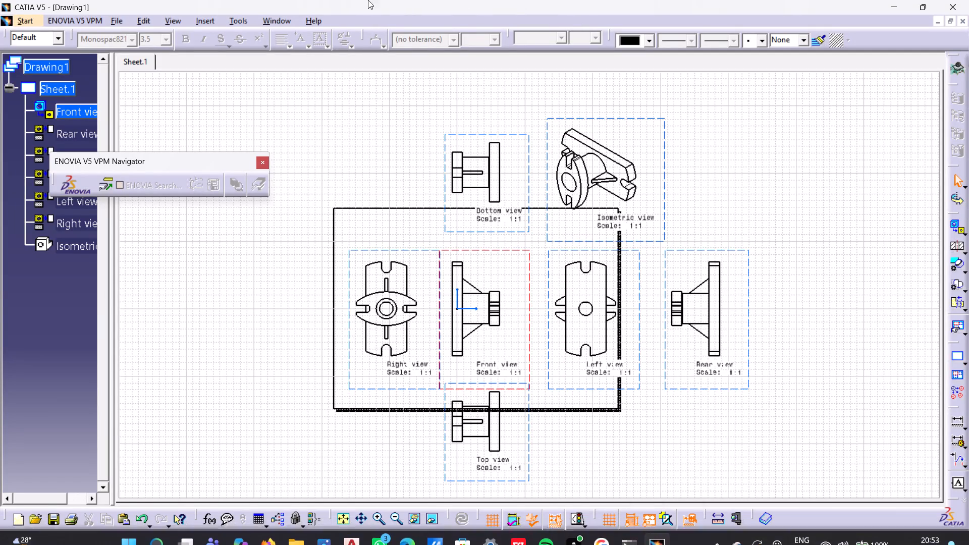
Save the drawing as a PDF named "part 41" in the drafiting folder inside catia on the DATA (D:) drive.
click(122, 18)
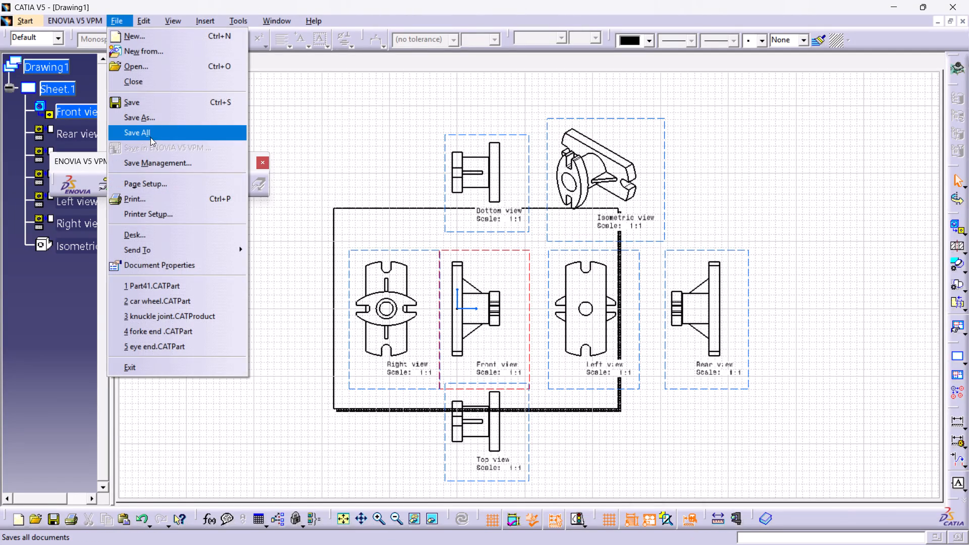
click(155, 117)
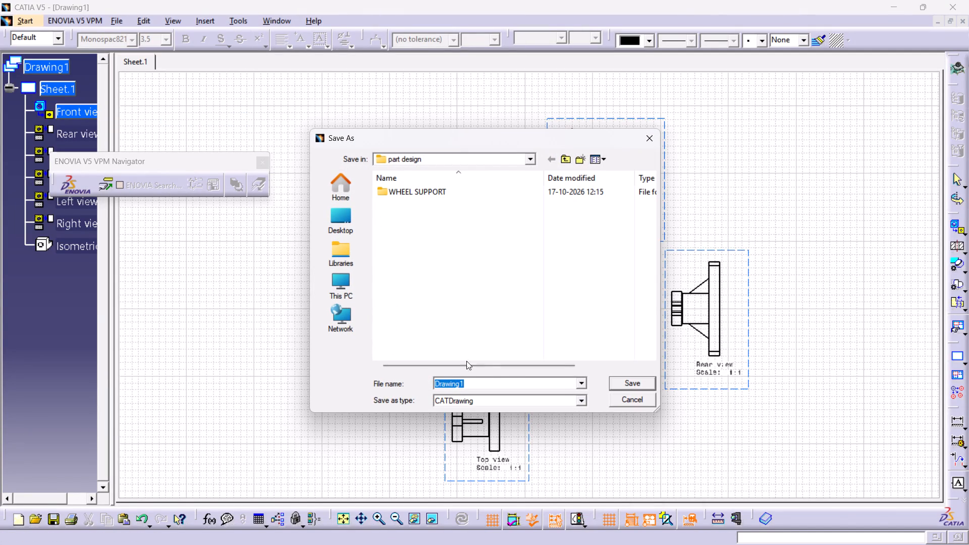
double_click(343, 287)
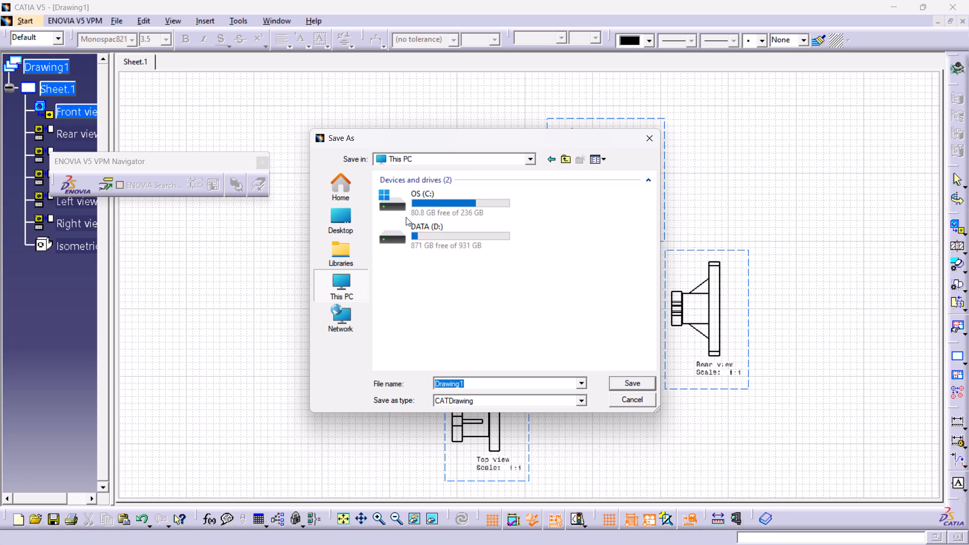
double_click(438, 248)
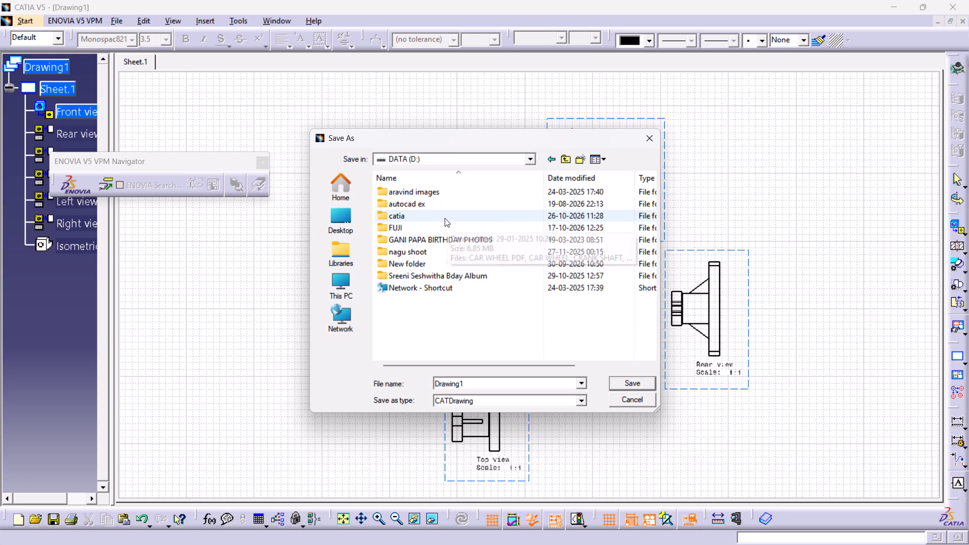
double_click(445, 217)
double_click(429, 246)
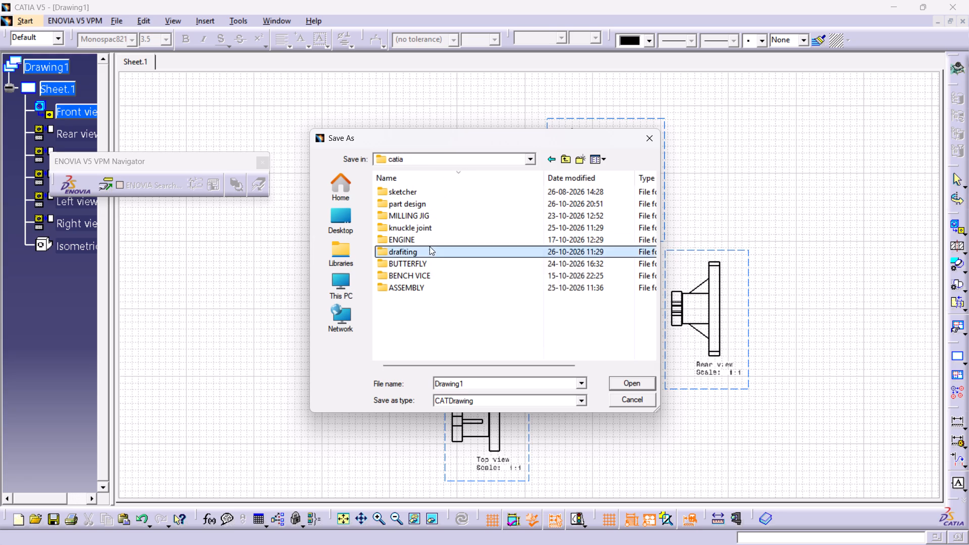
click(584, 404)
click(462, 481)
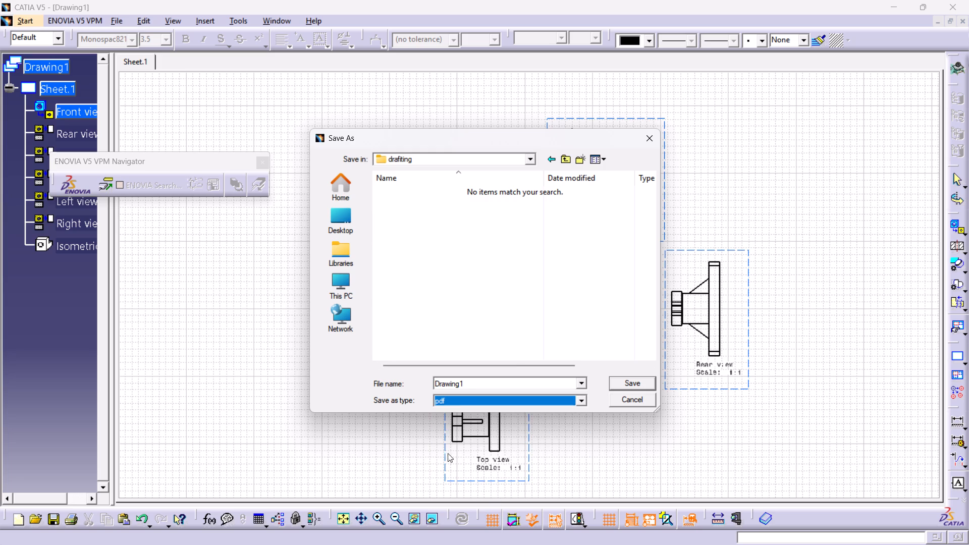
double_click(467, 385)
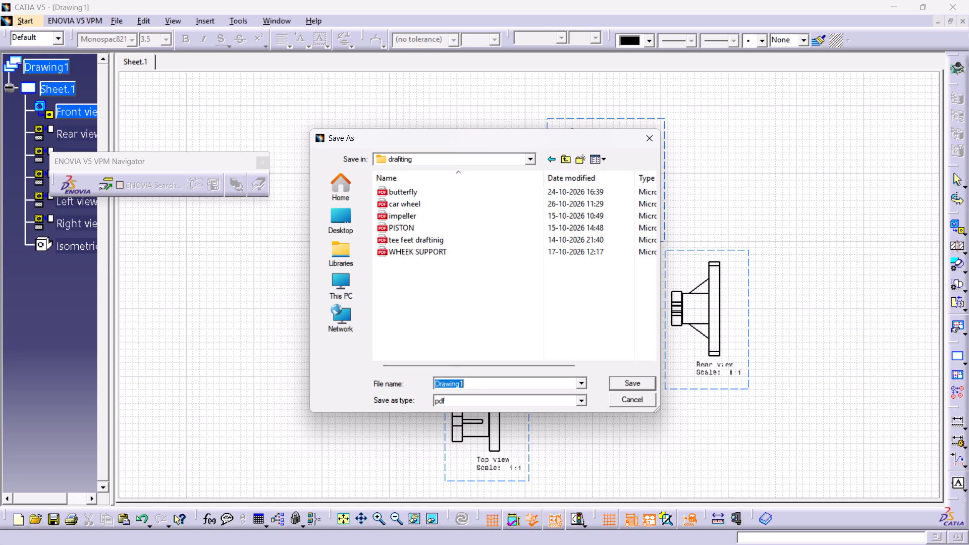
text(part)
key(space)
text(41)
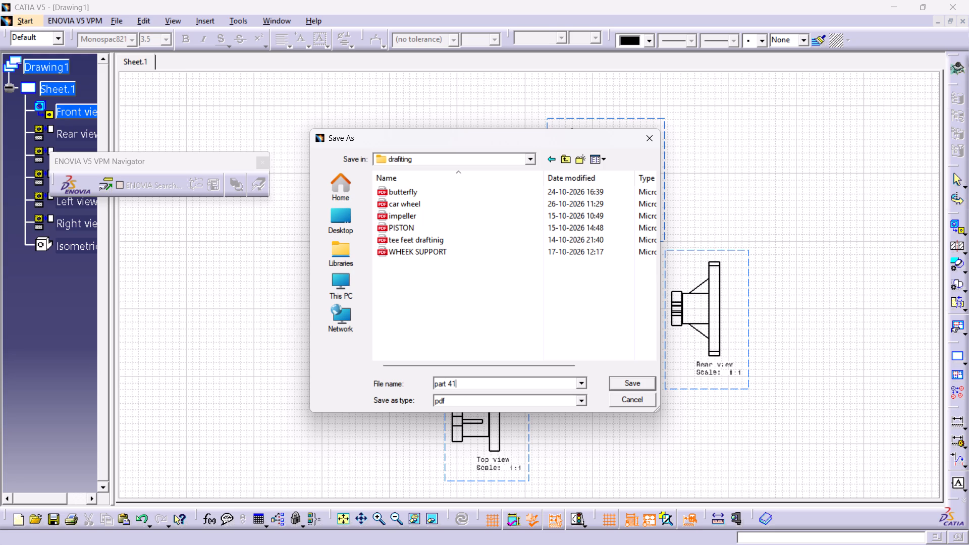
key(Return)
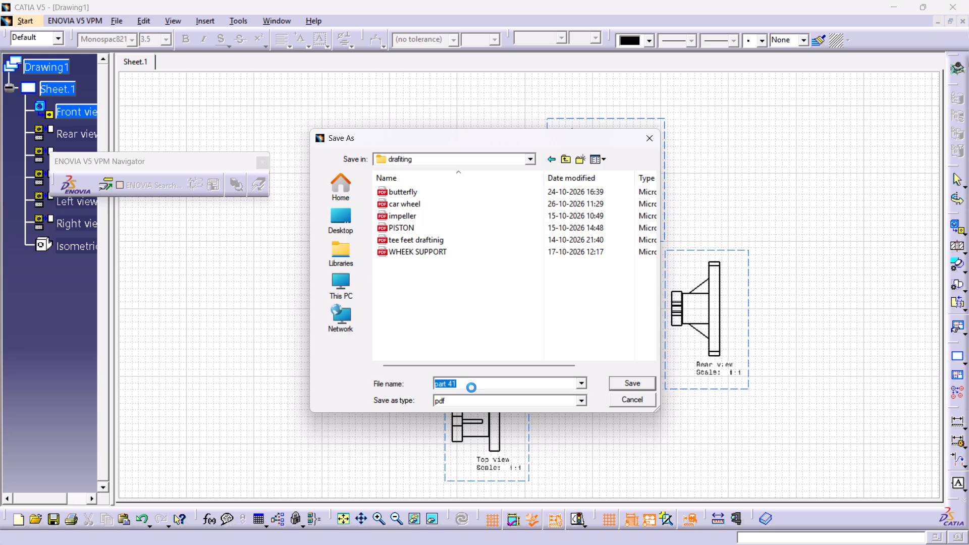
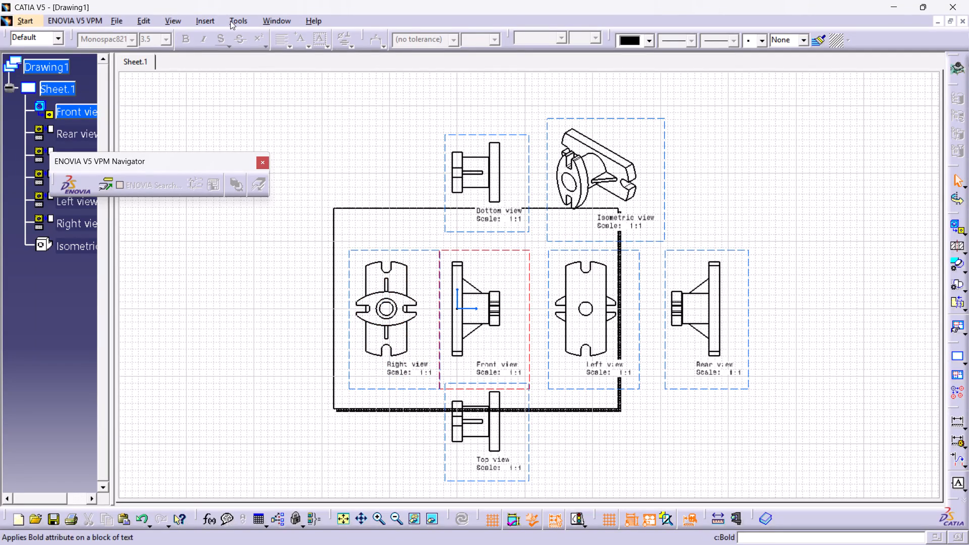
Switch to the Part41 model and examine the stiffener ribs, cylindrical boss and slotted flange from several angles.
click(273, 22)
click(308, 106)
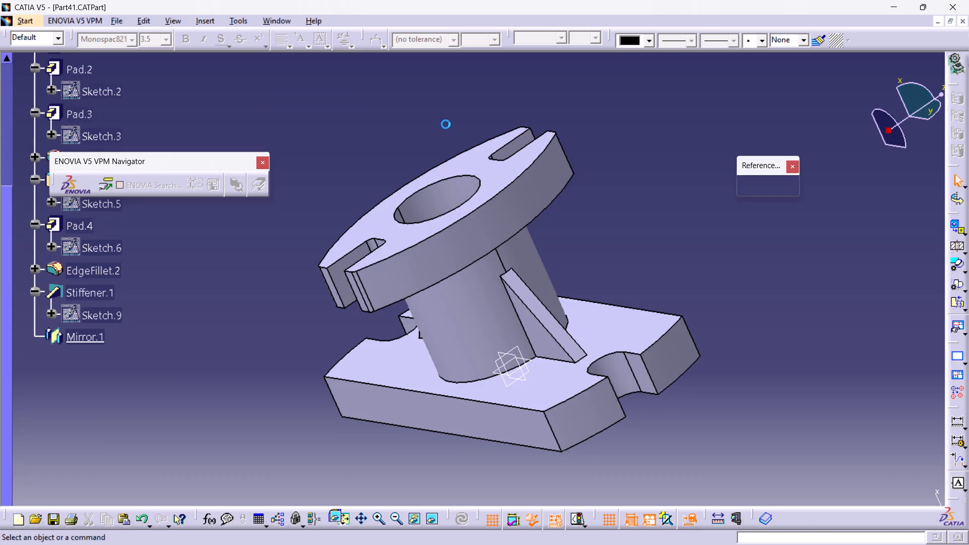
middle_drag(328, 363, 165, 350)
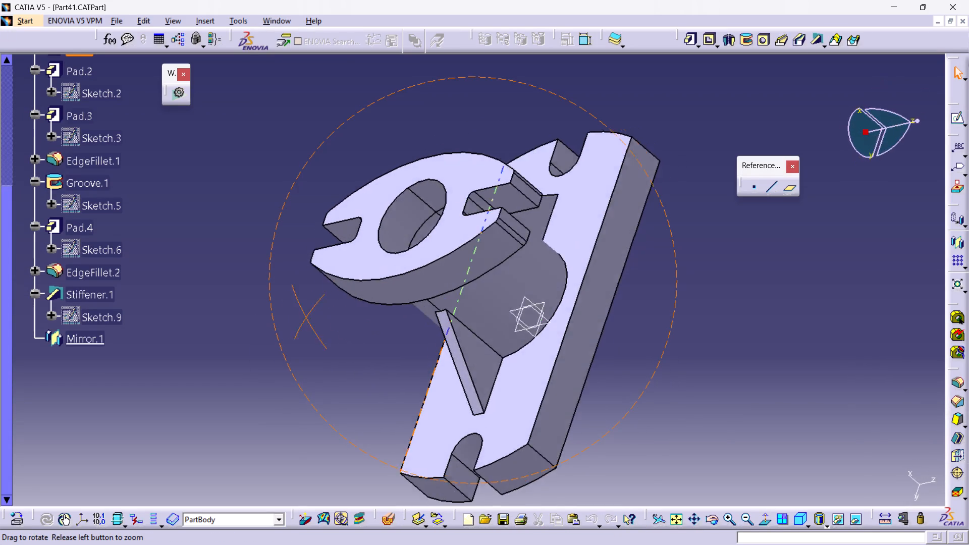
middle_drag(165, 350, 279, 380)
ctrl+middle_drag(361, 406, 248, 297)
middle_drag(199, 439, 302, 390)
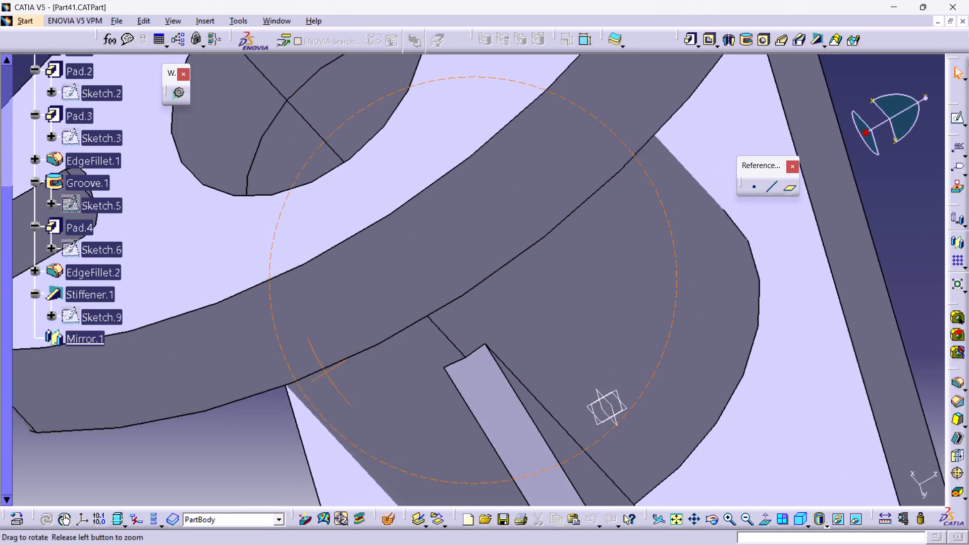
middle_drag(302, 390, 585, 281)
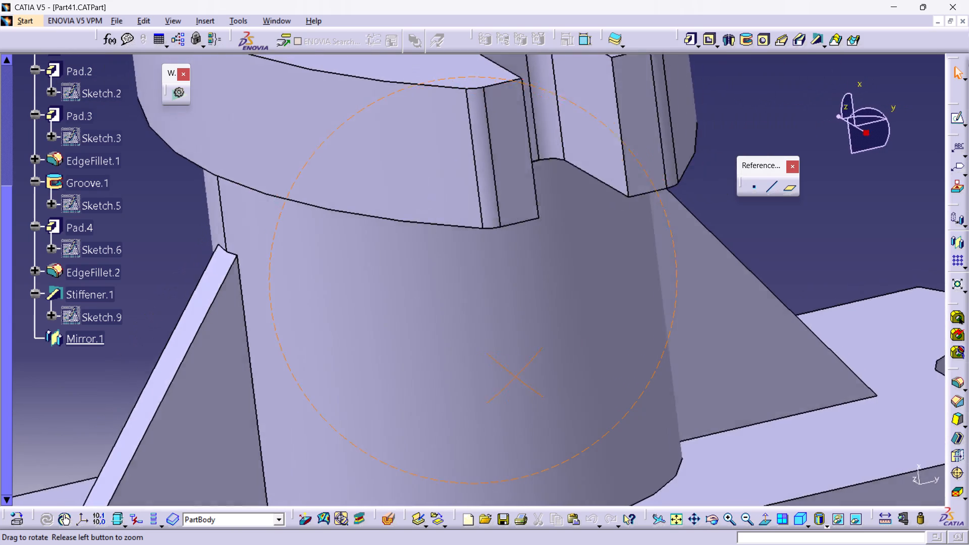
middle_drag(585, 281, 452, 294)
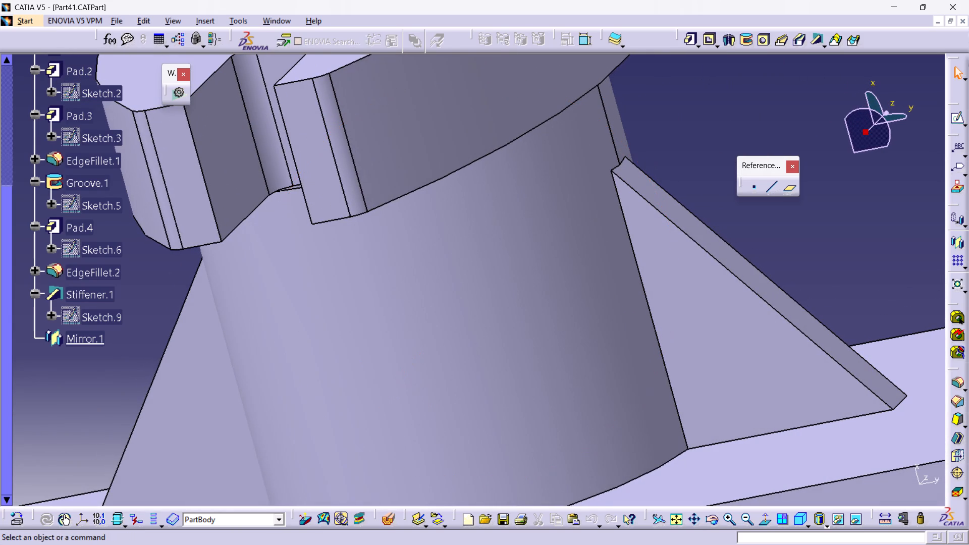
middle_drag(676, 142, 586, 179)
middle_drag(618, 161, 613, 284)
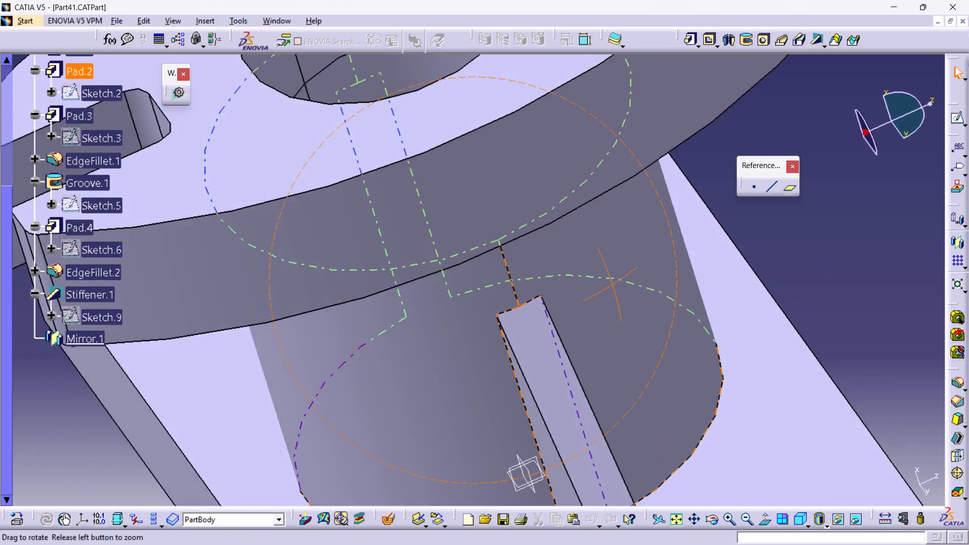
middle_drag(613, 284, 774, 158)
middle_drag(209, 130, 214, 167)
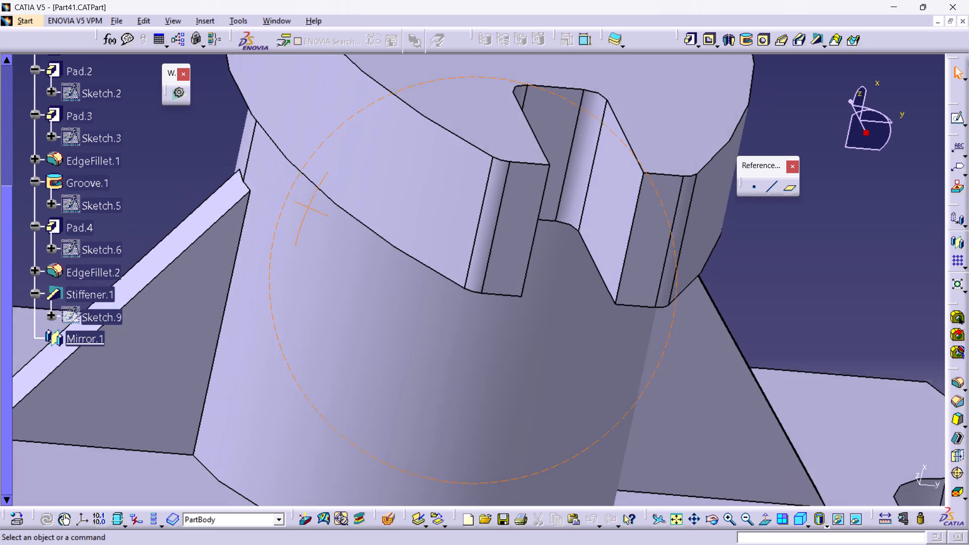
middle_drag(214, 167, 216, 171)
ctrl+middle_drag(223, 122, 232, 206)
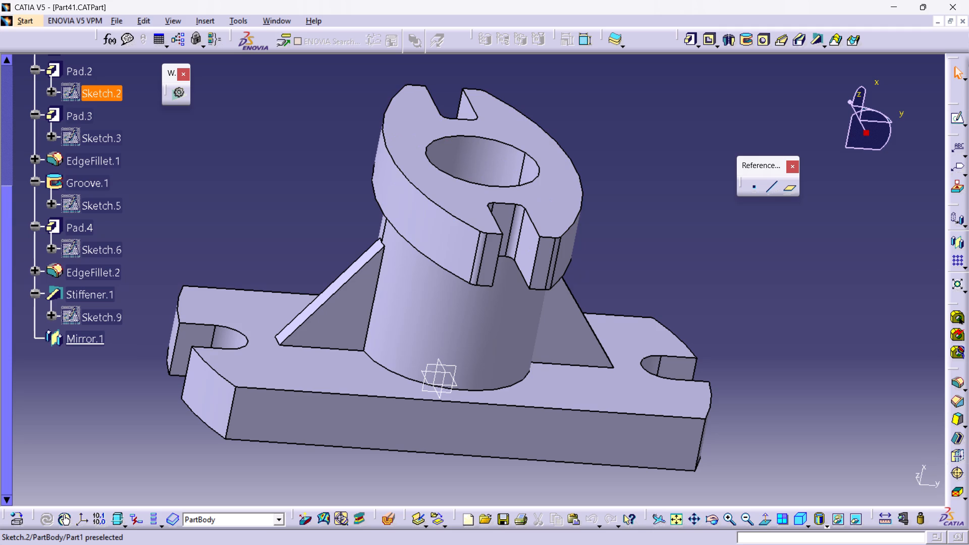
click(160, 150)
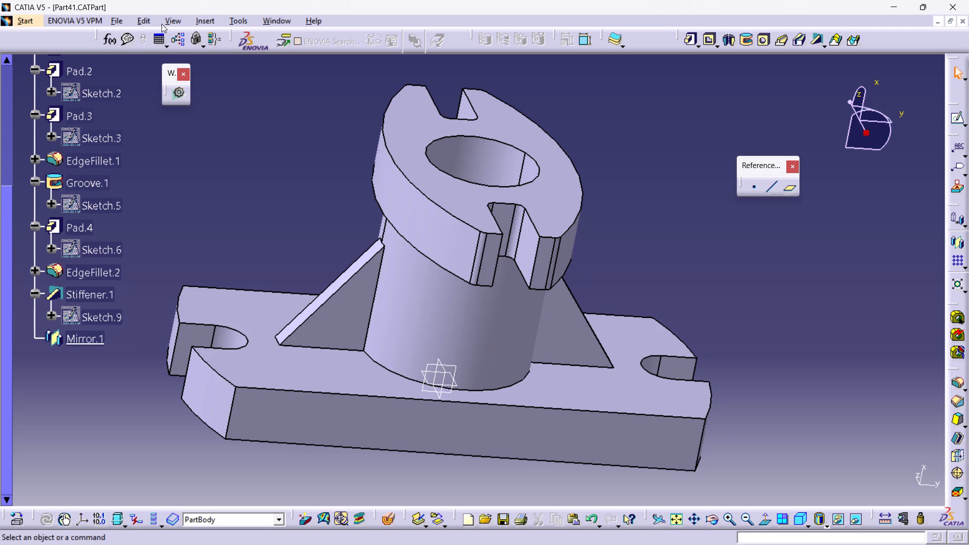